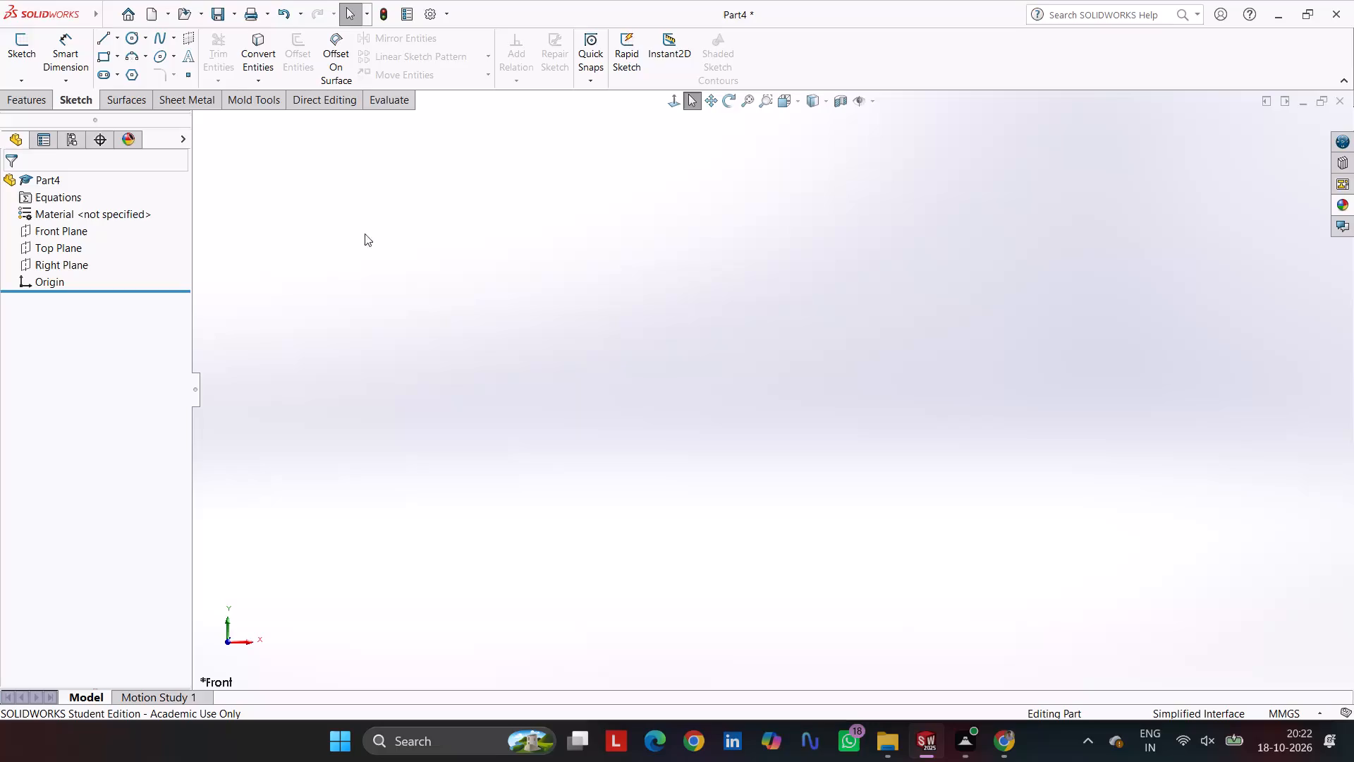
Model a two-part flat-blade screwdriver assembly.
Start a sketch on the Front Plane and draw infinite horizontal and vertical construction lines through the origin.
left_click(48, 235)
left_click(24, 42)
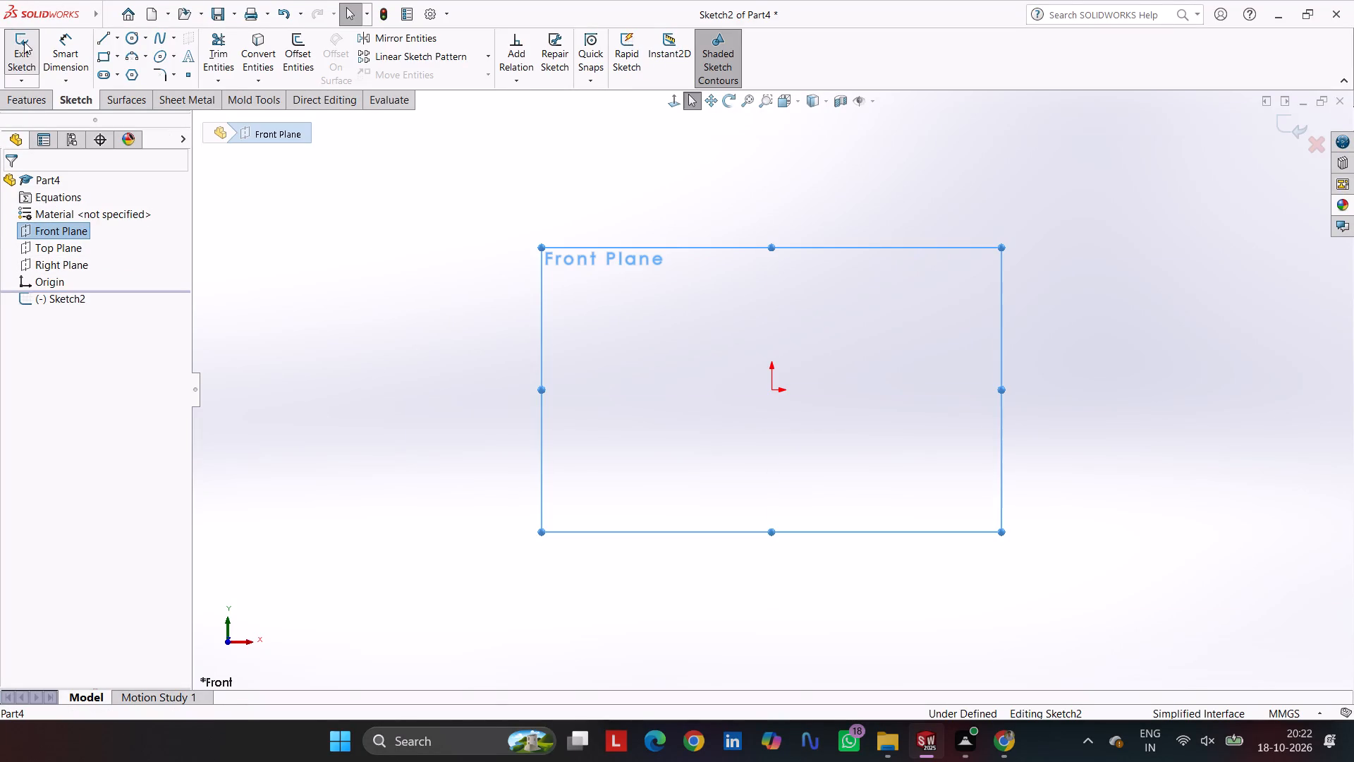
left_click(105, 38)
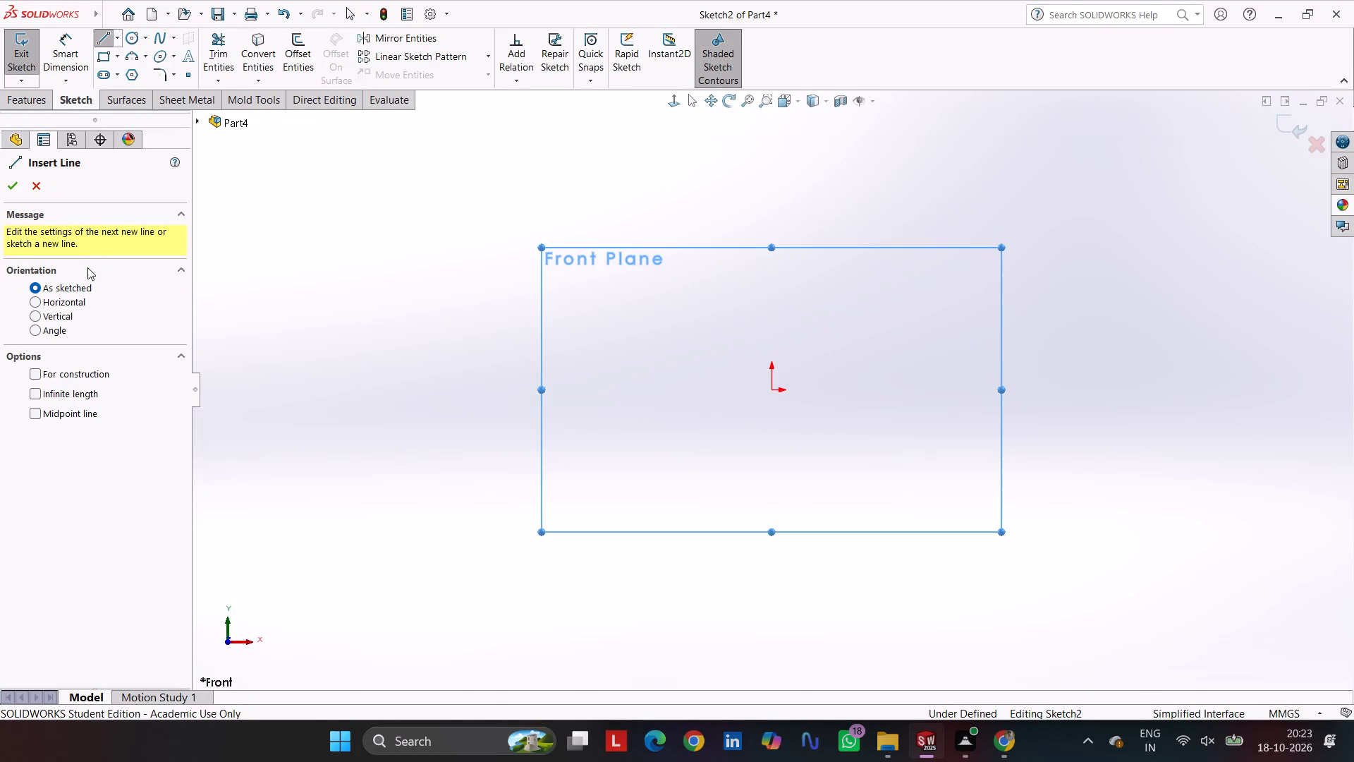
left_click(71, 308)
left_click(92, 373)
left_click(94, 392)
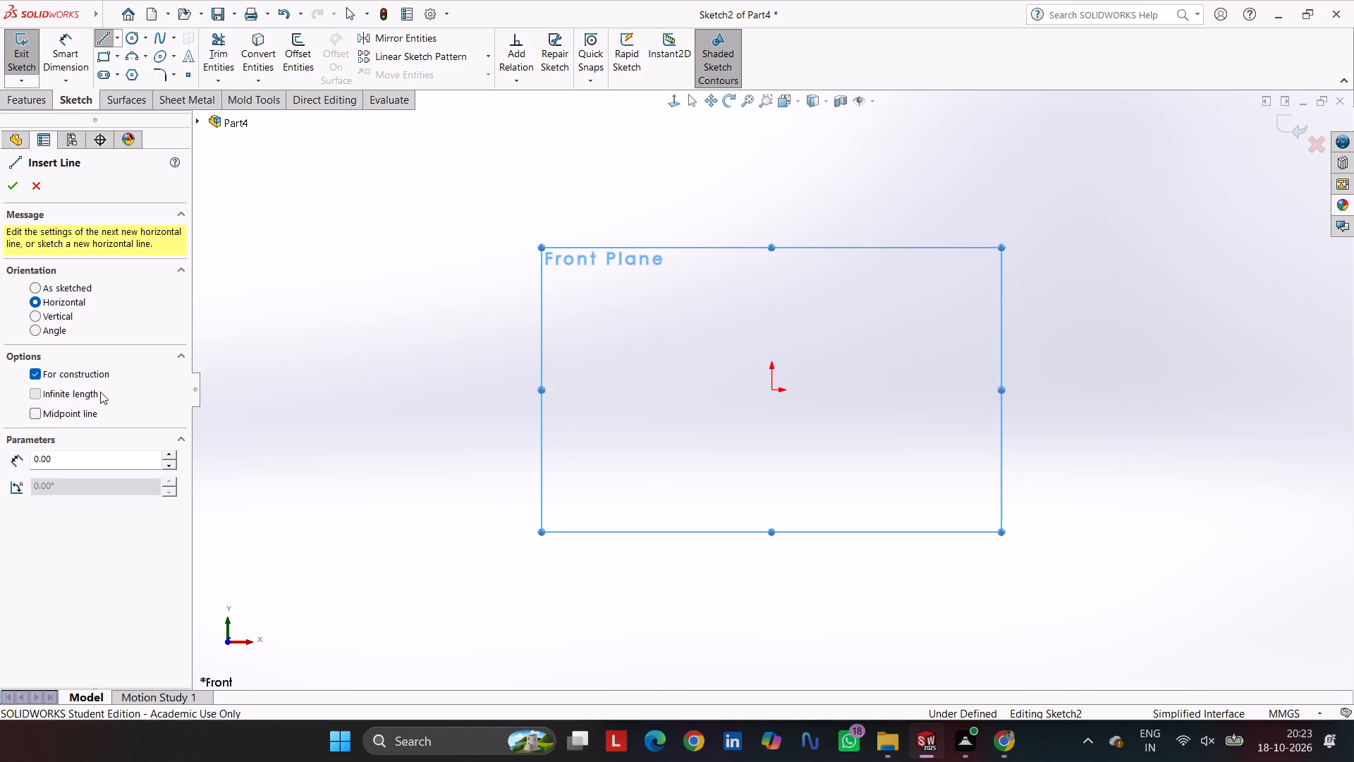
left_click(775, 389)
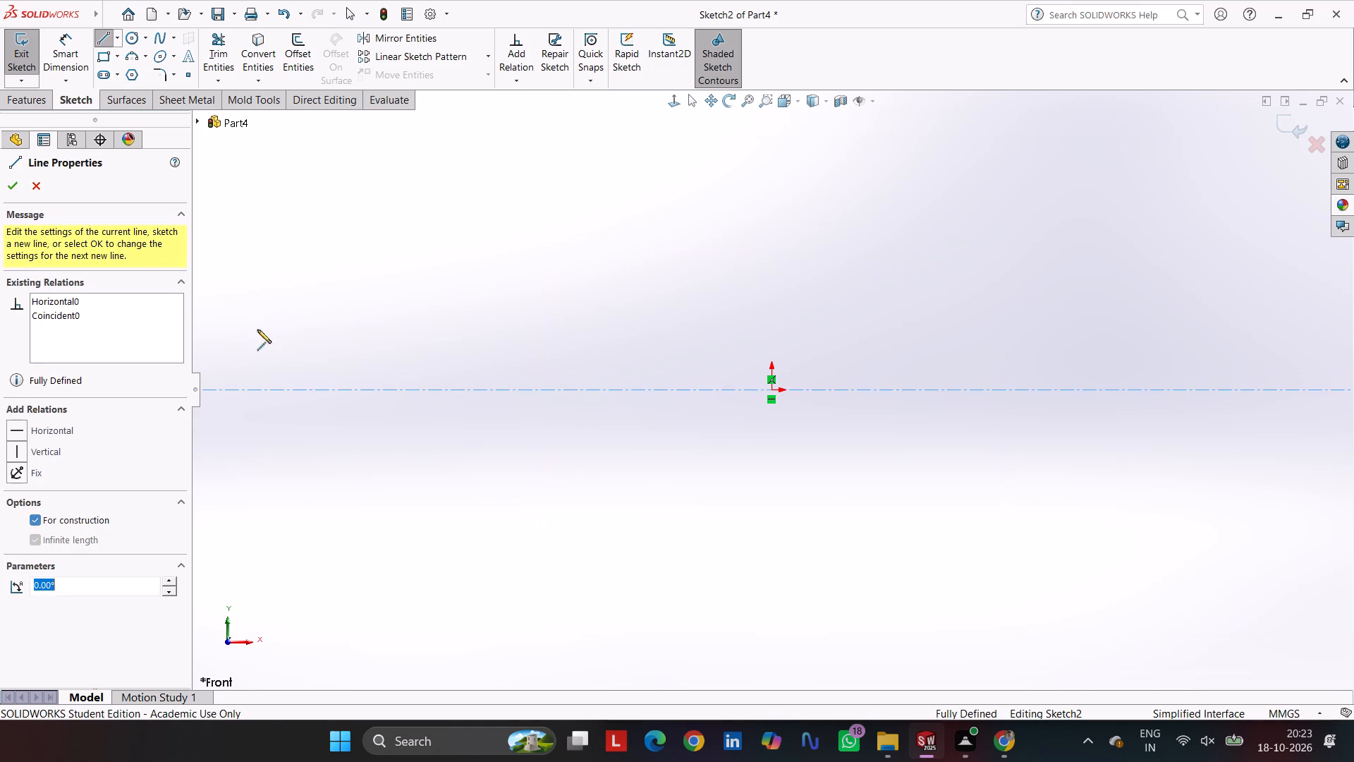
left_click(10, 187)
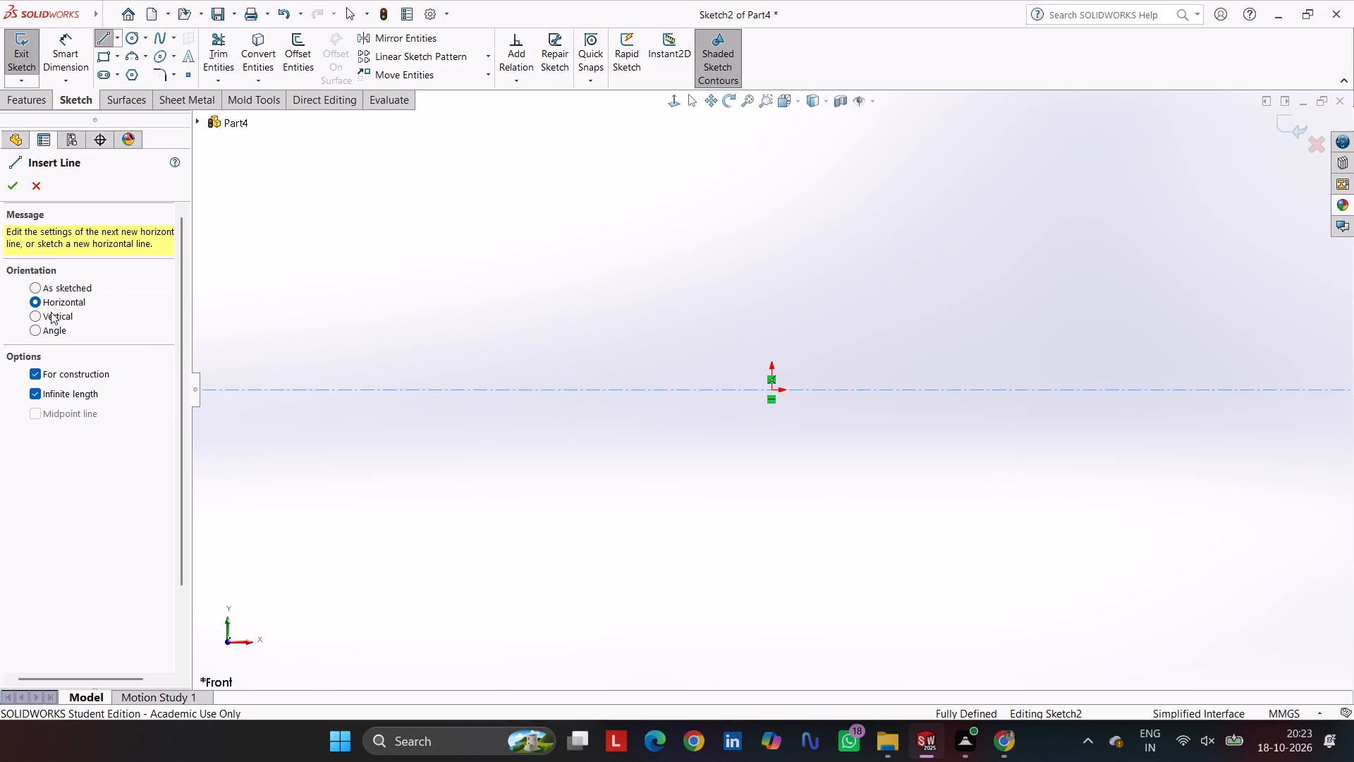
left_click(51, 312)
left_click(774, 389)
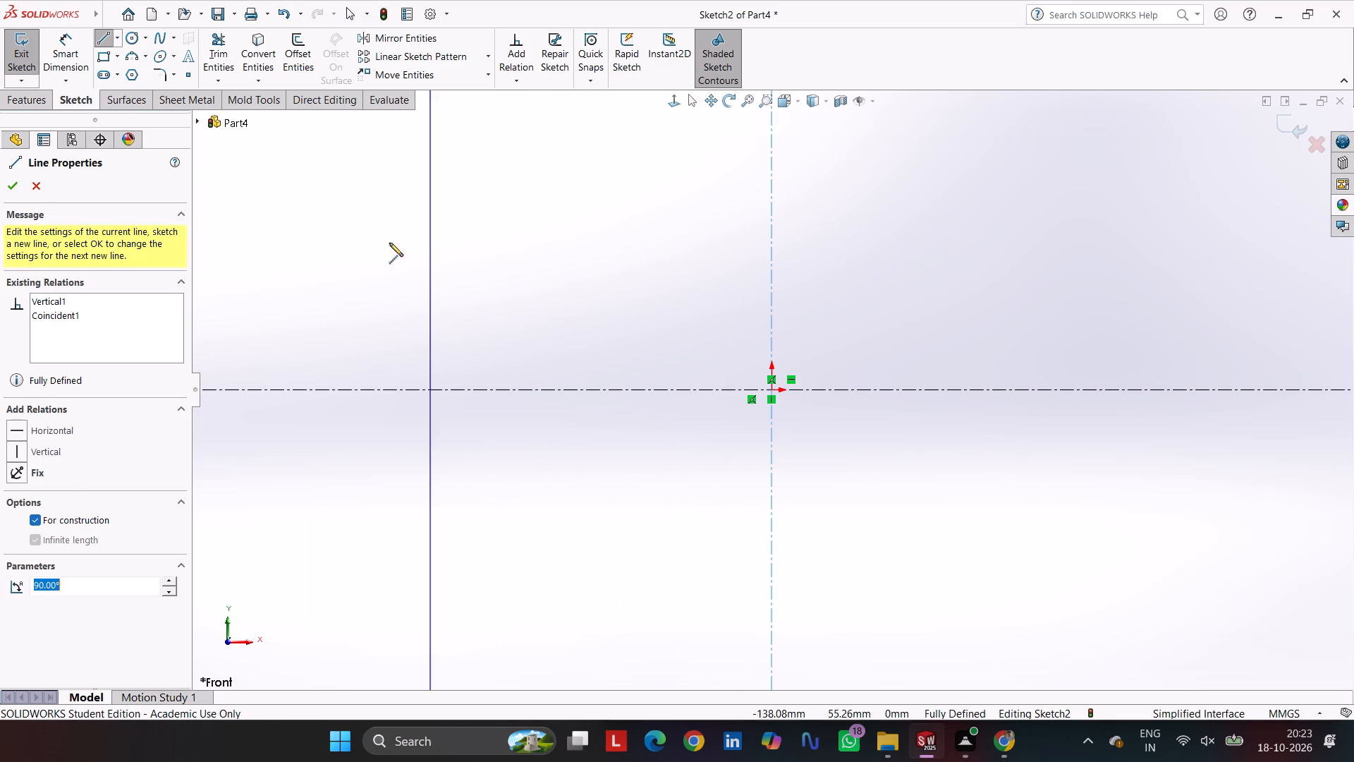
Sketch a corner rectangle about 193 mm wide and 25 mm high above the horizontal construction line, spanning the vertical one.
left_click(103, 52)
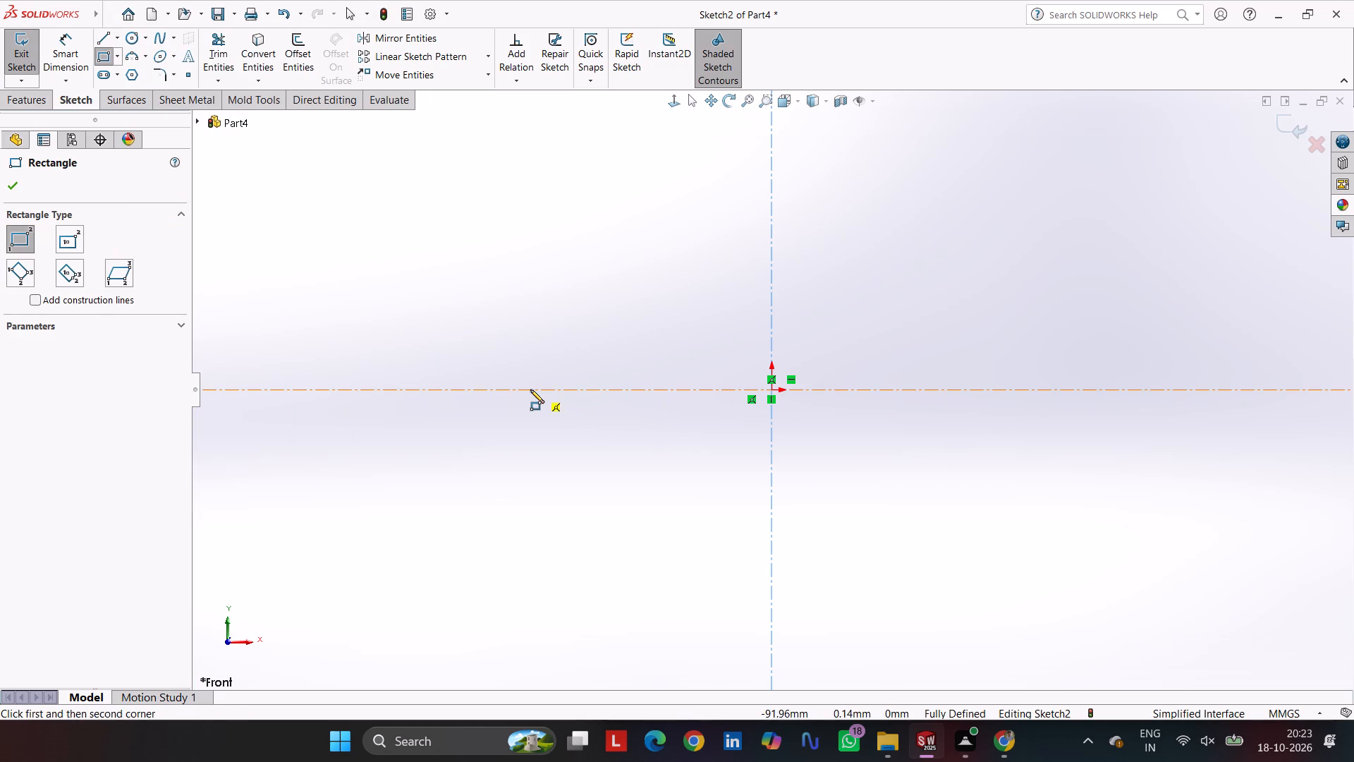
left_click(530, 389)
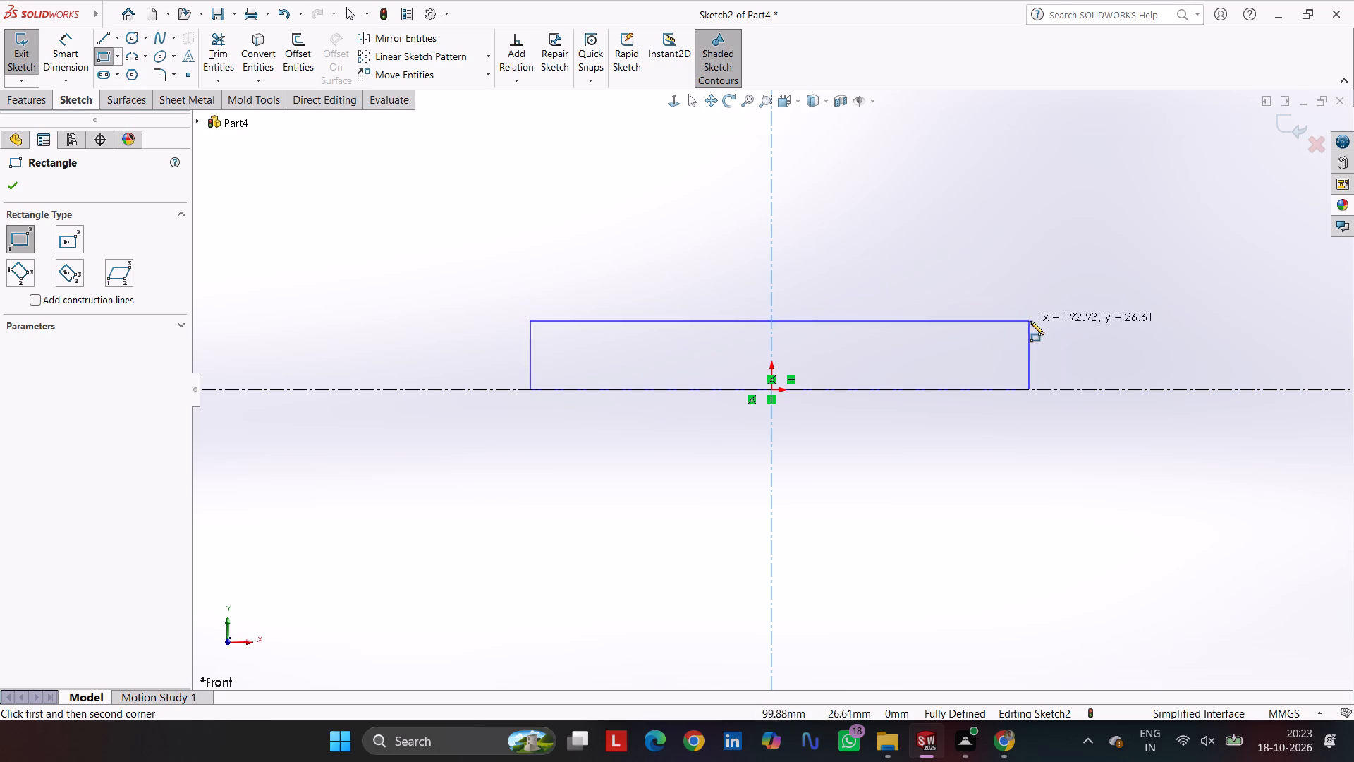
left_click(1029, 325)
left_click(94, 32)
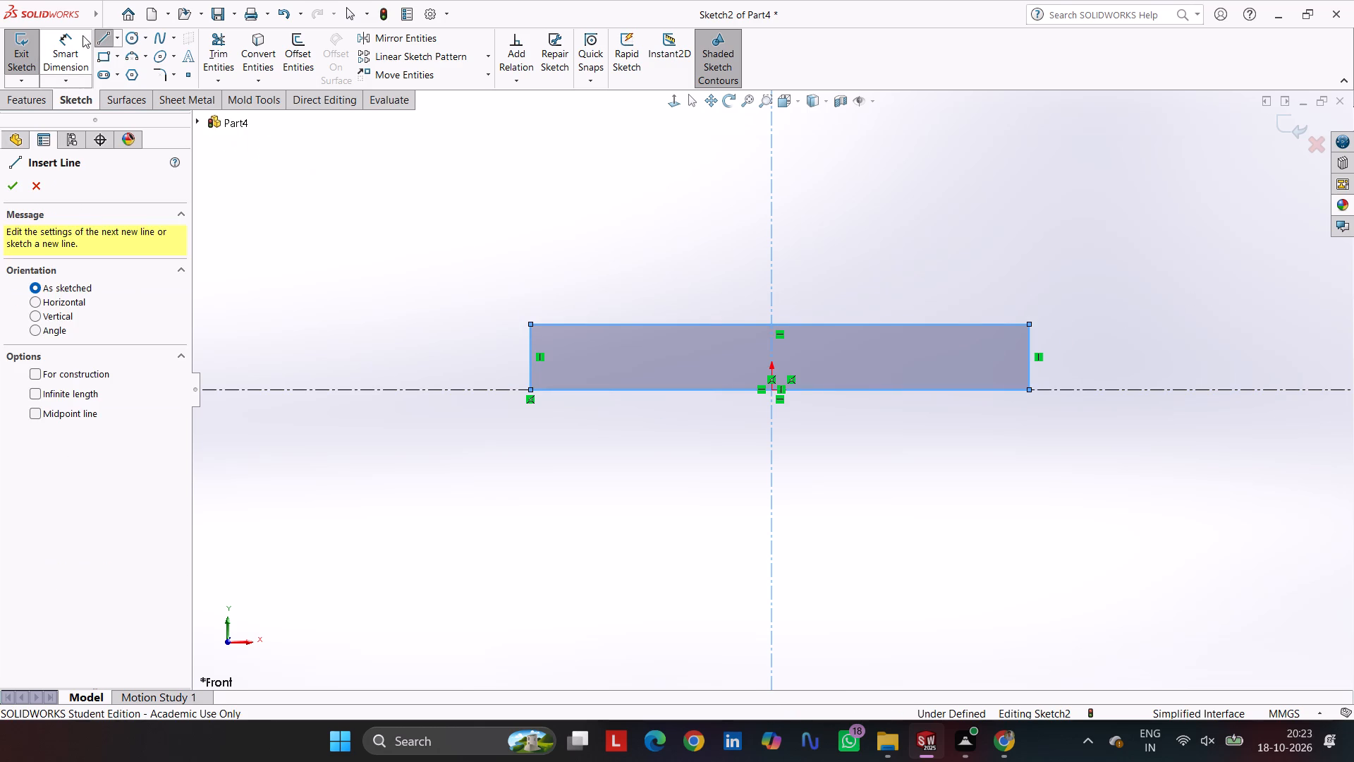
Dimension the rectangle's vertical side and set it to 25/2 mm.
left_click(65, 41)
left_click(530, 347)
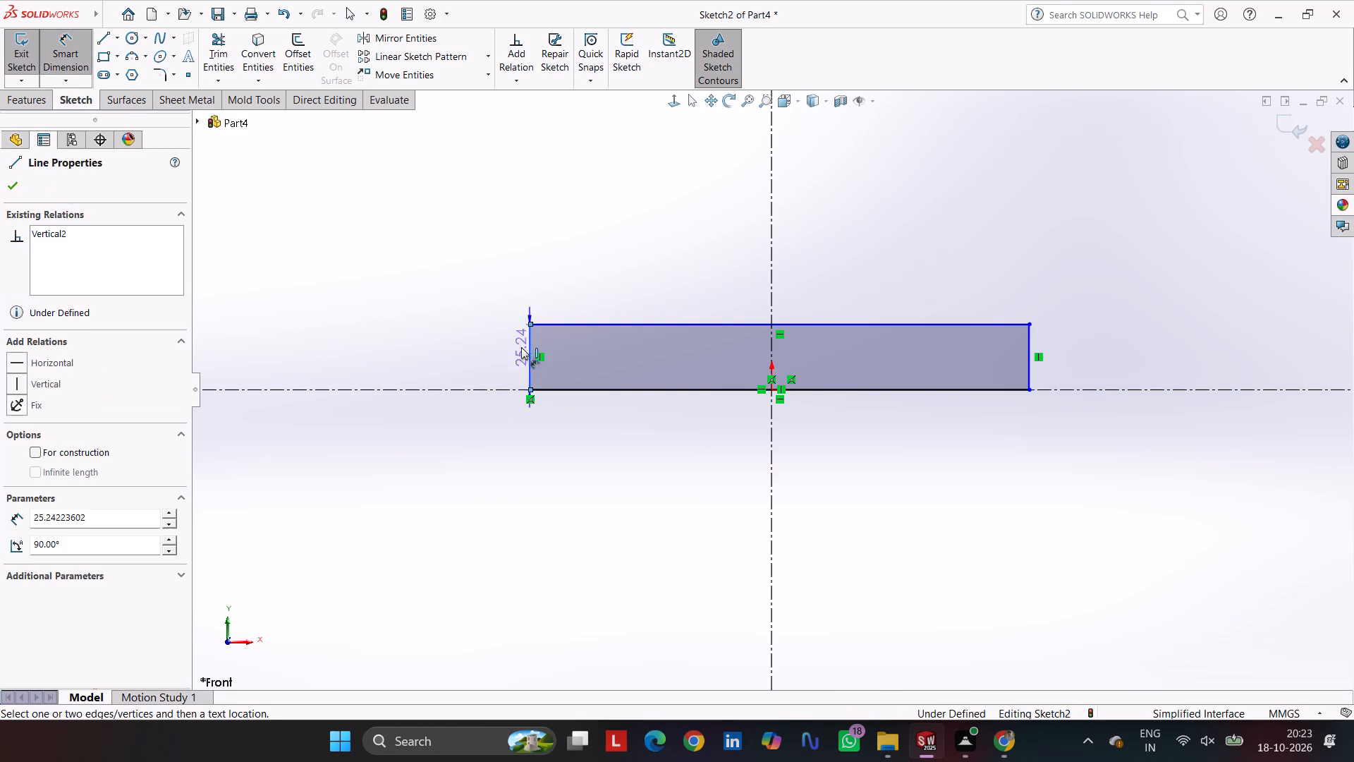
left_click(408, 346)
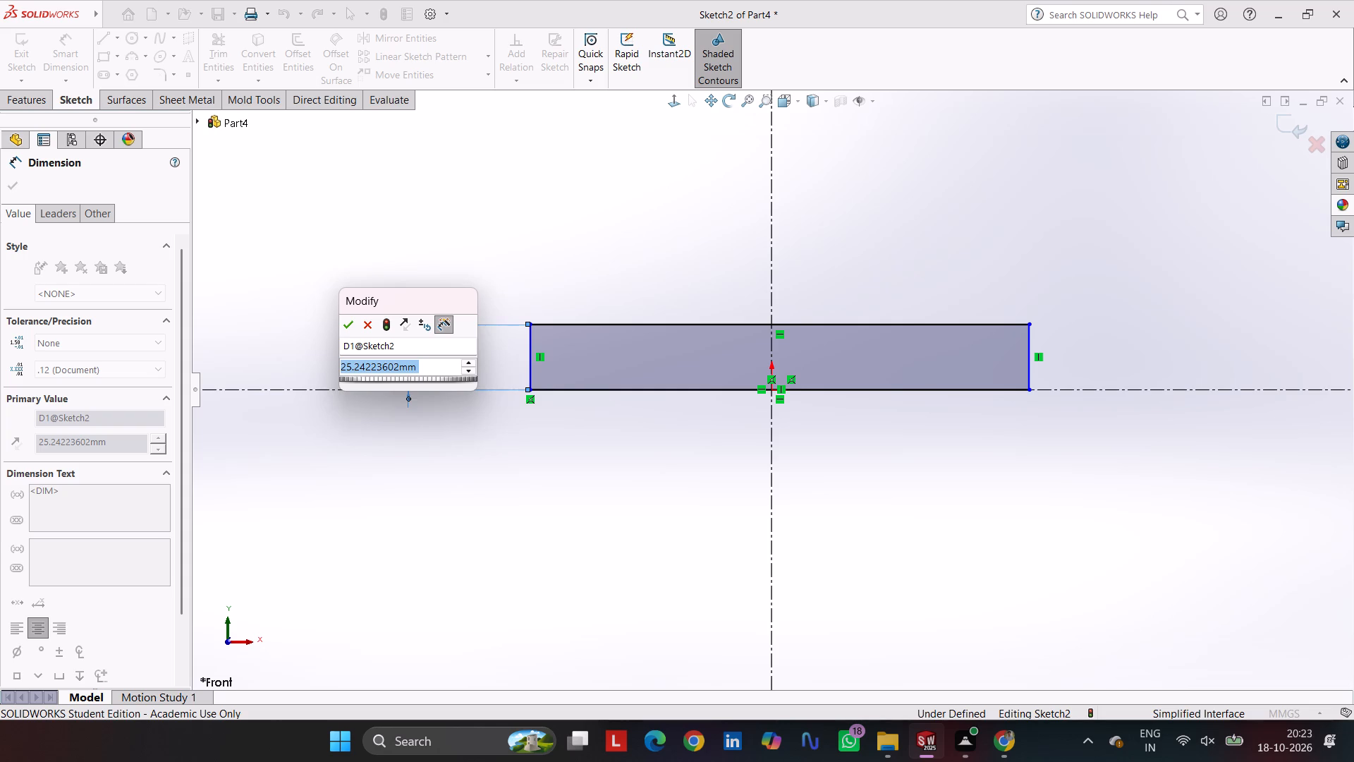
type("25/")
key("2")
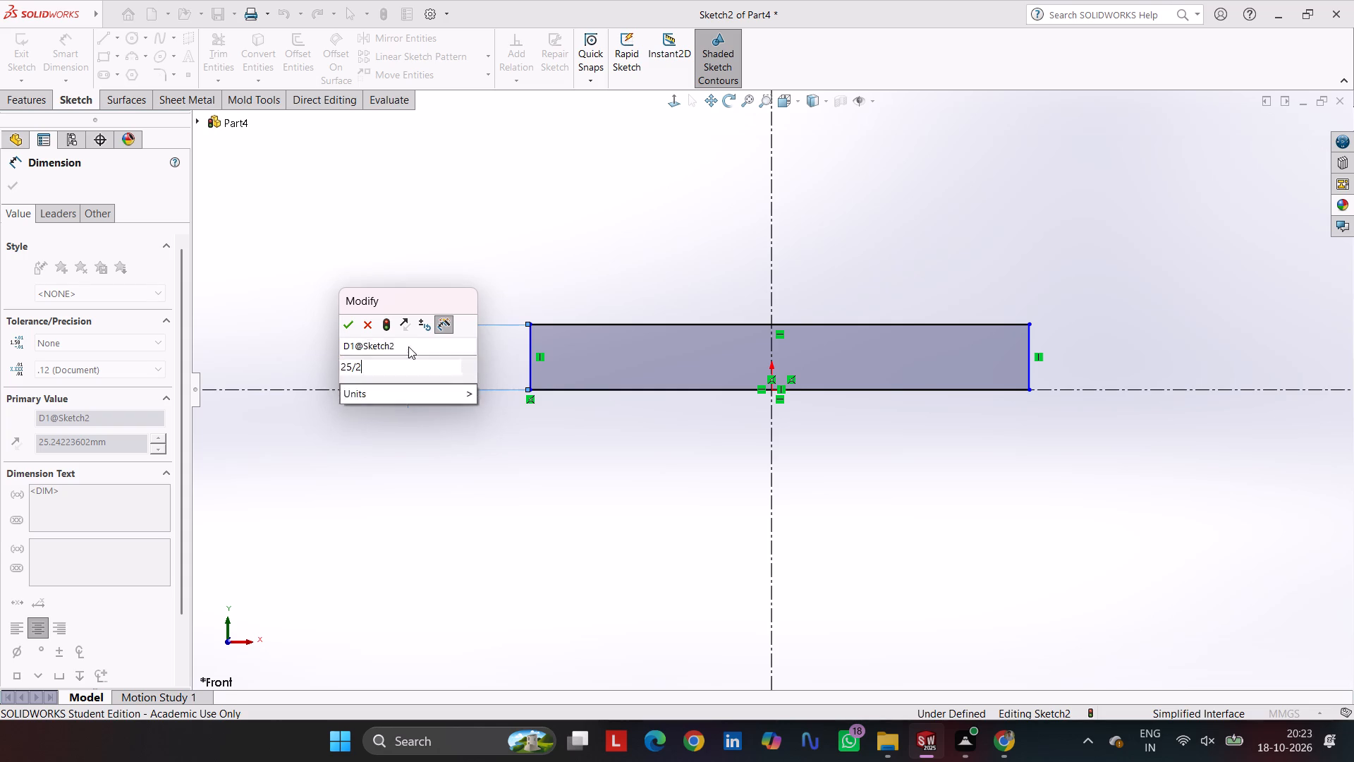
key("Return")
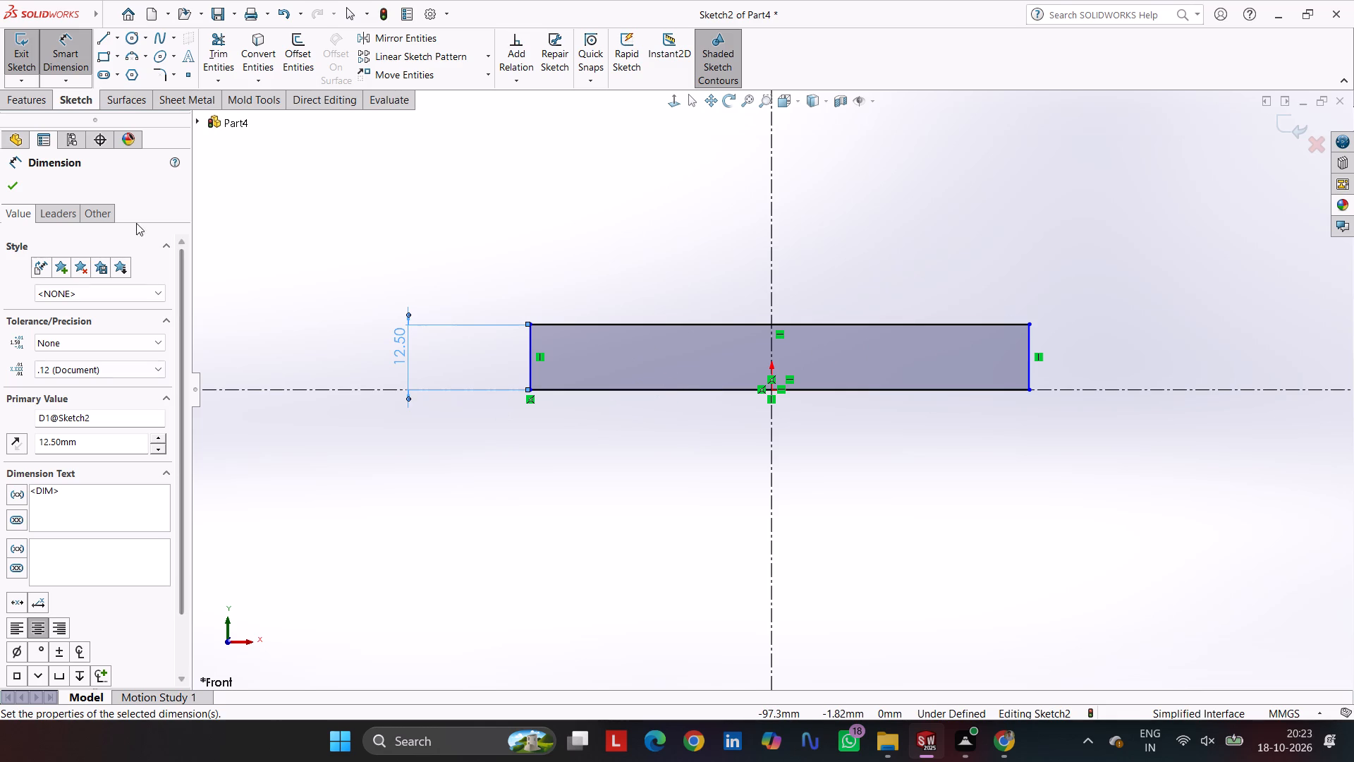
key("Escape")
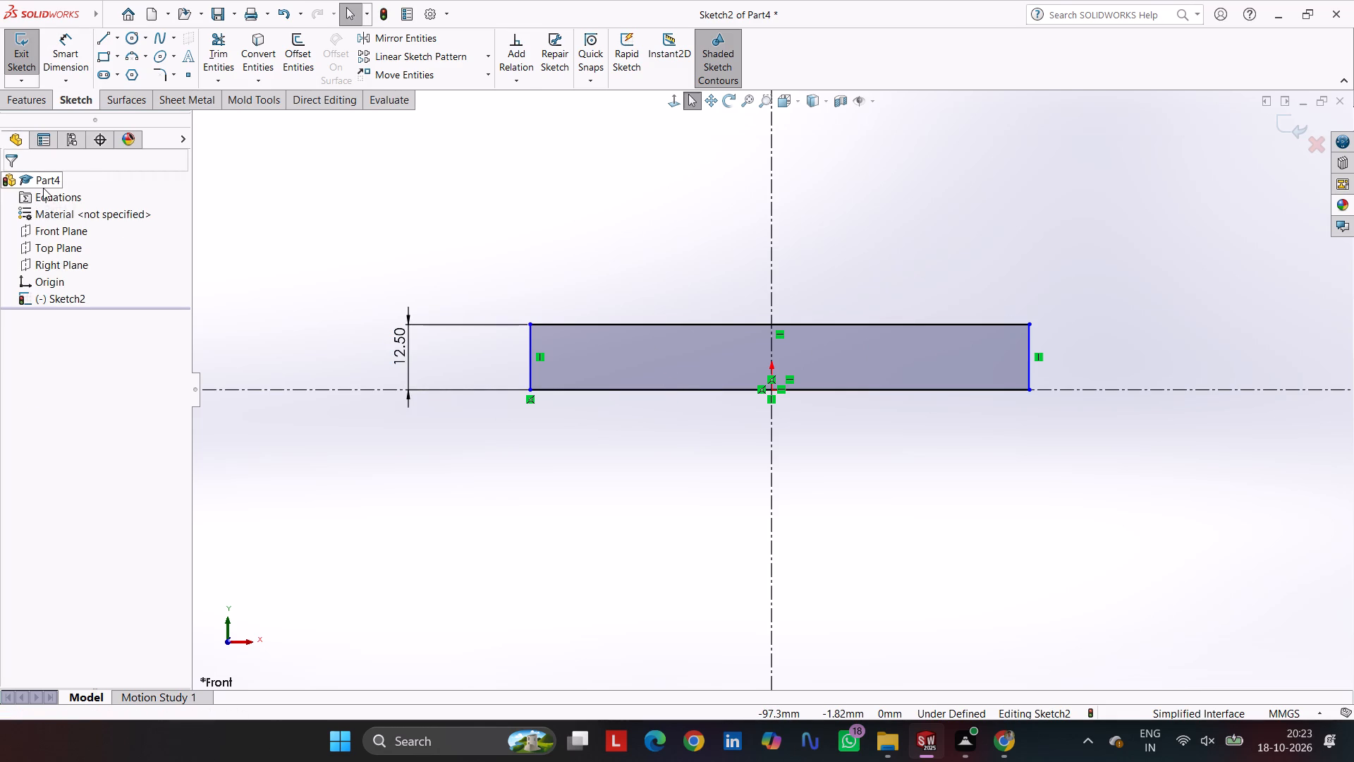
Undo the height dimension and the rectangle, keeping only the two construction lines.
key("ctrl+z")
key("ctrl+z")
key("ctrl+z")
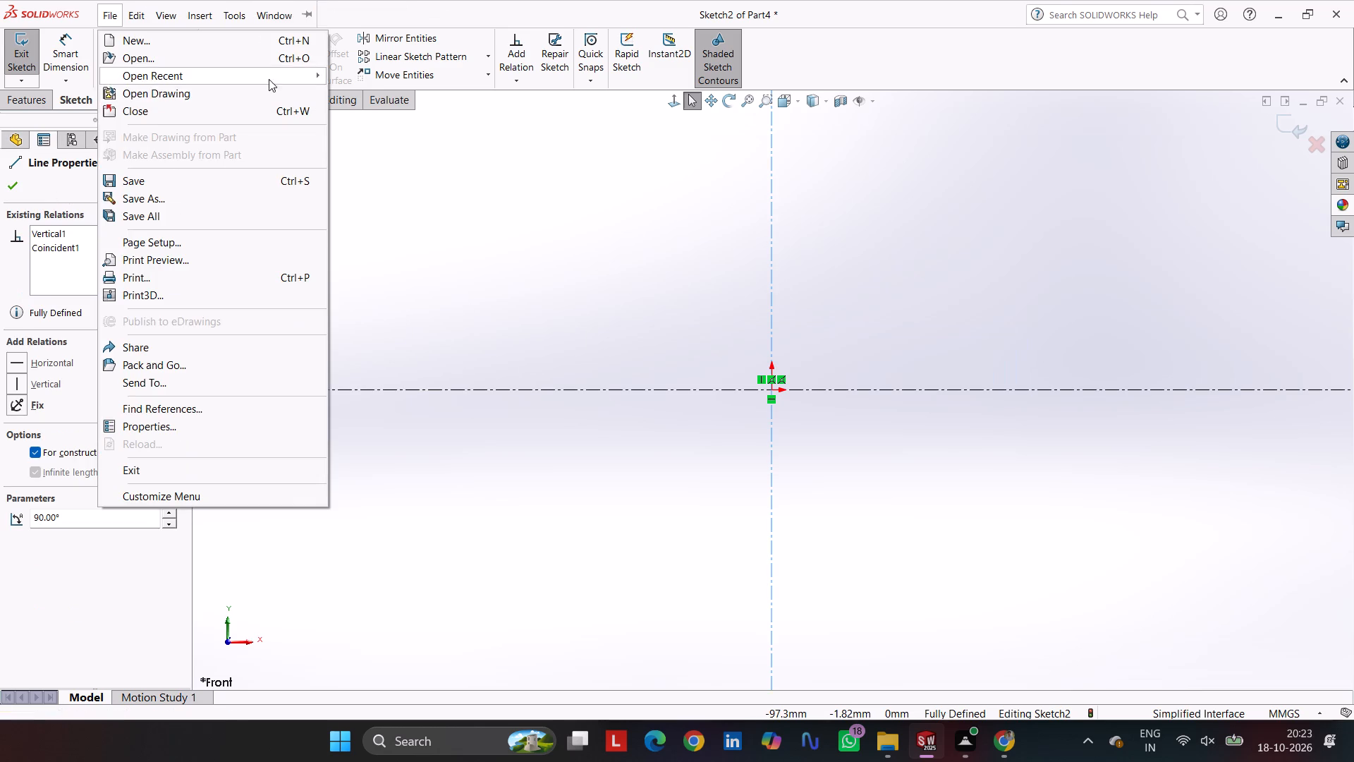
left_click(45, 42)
Sketch a closed profile from the origin, about 241 mm long and 30 mm high, with a downward semicircular notch of about 24 mm radius near the far end.
left_click(104, 30)
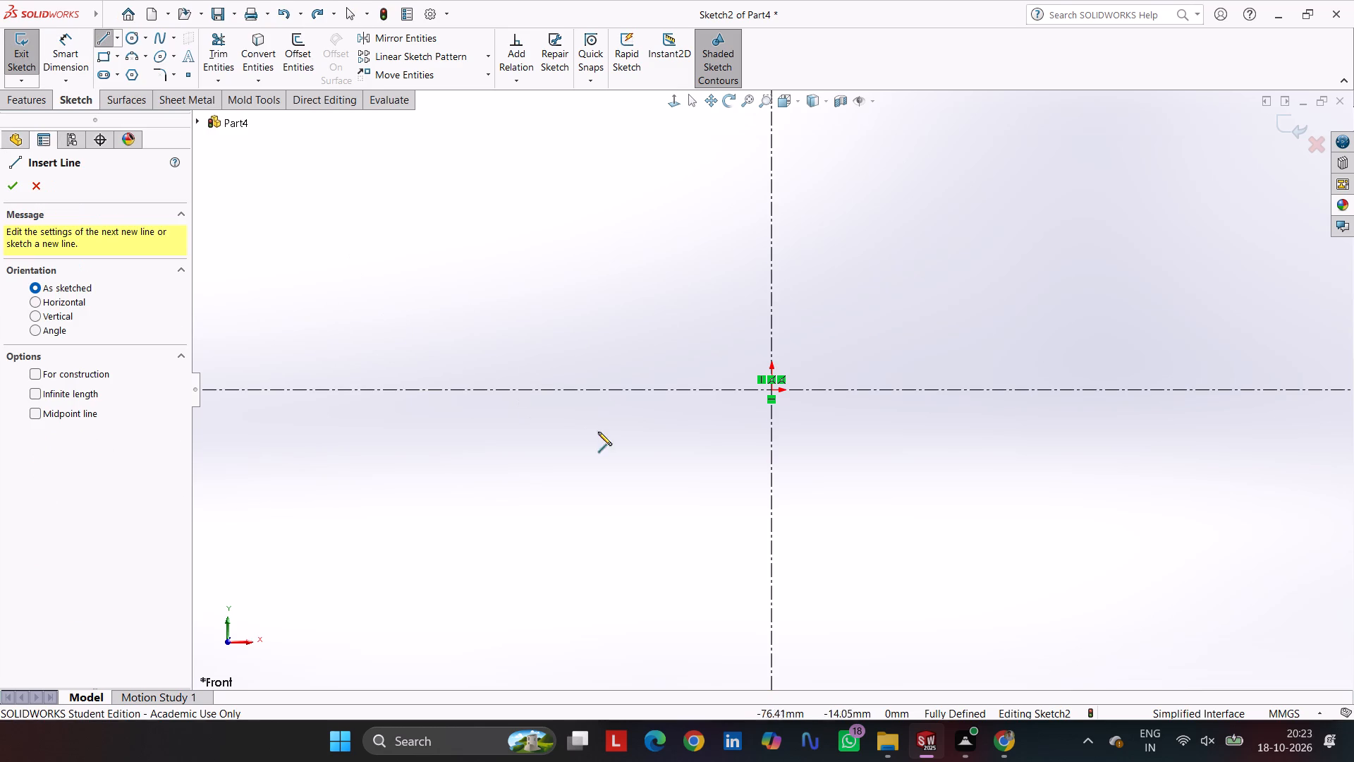
left_click(771, 389)
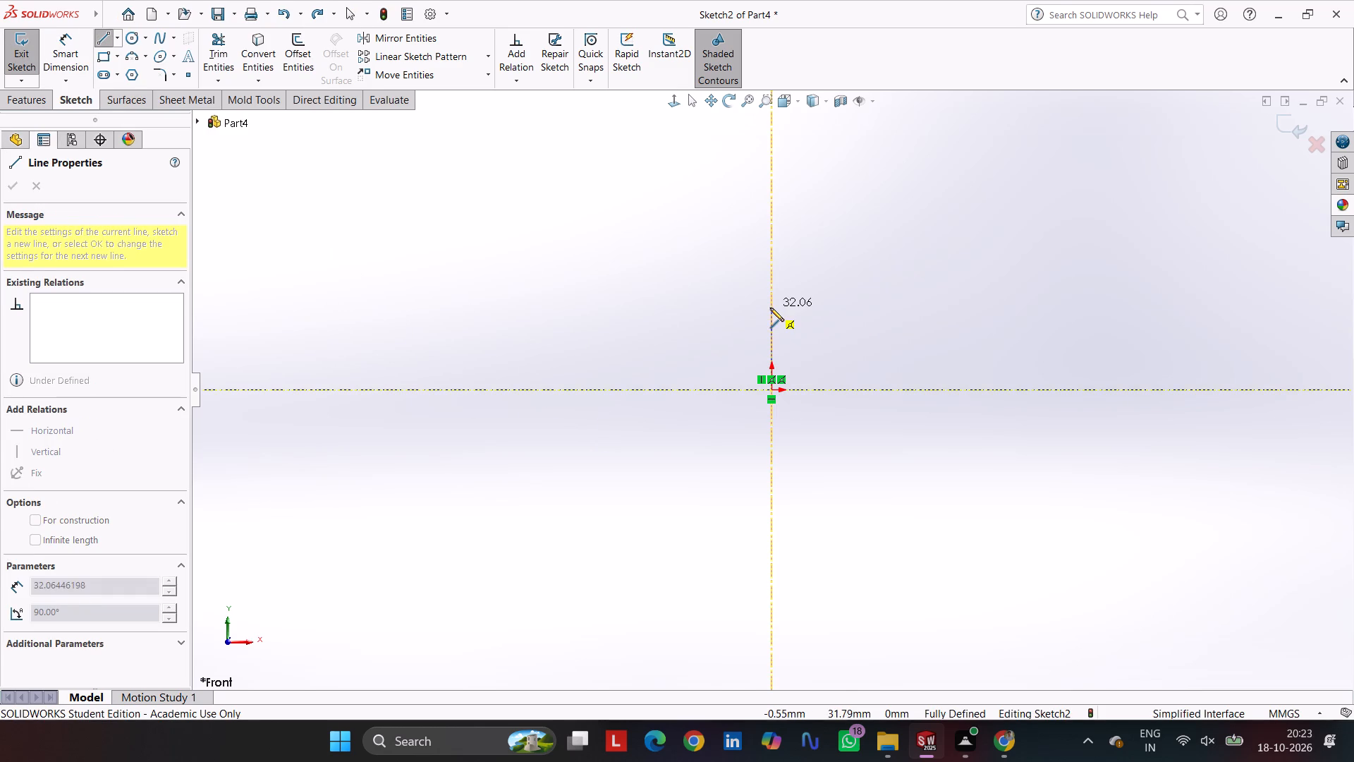
left_click(771, 312)
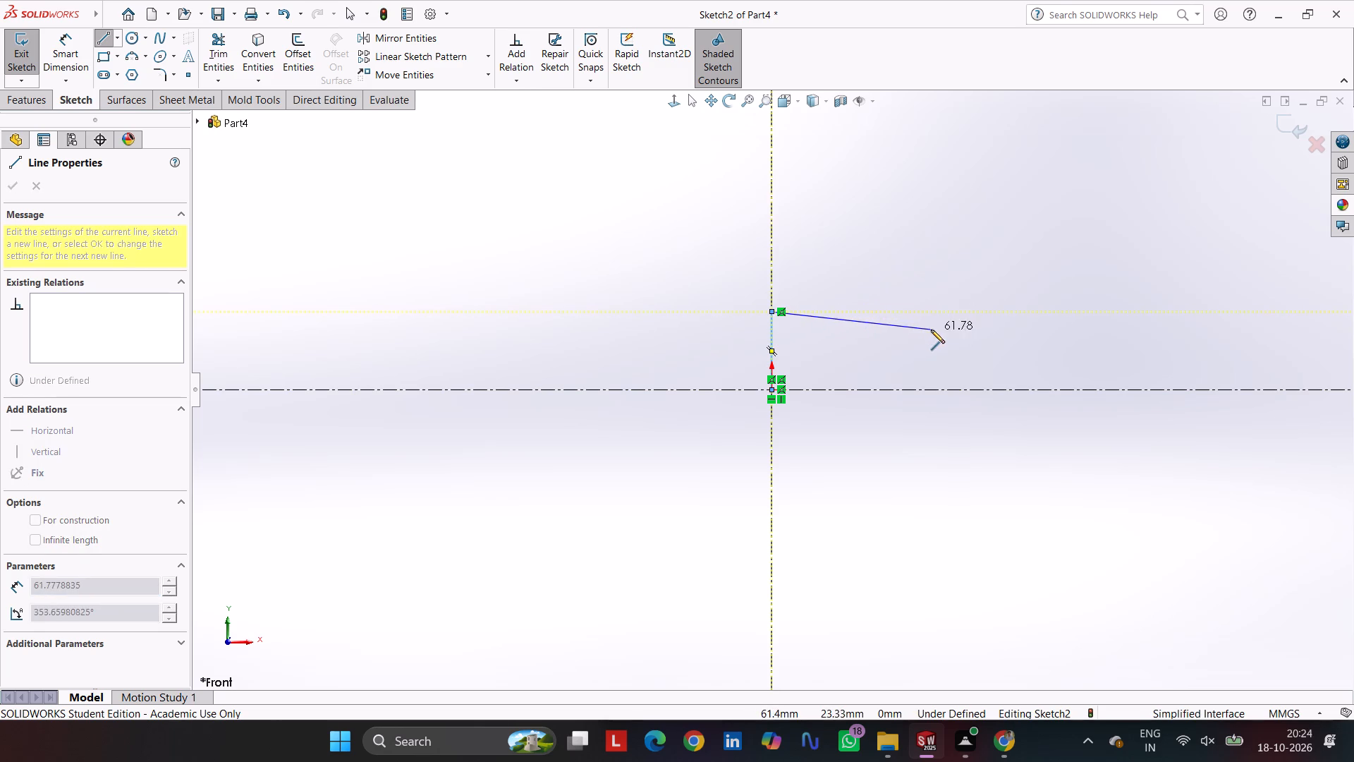
scroll(1012, 331, "up", 3)
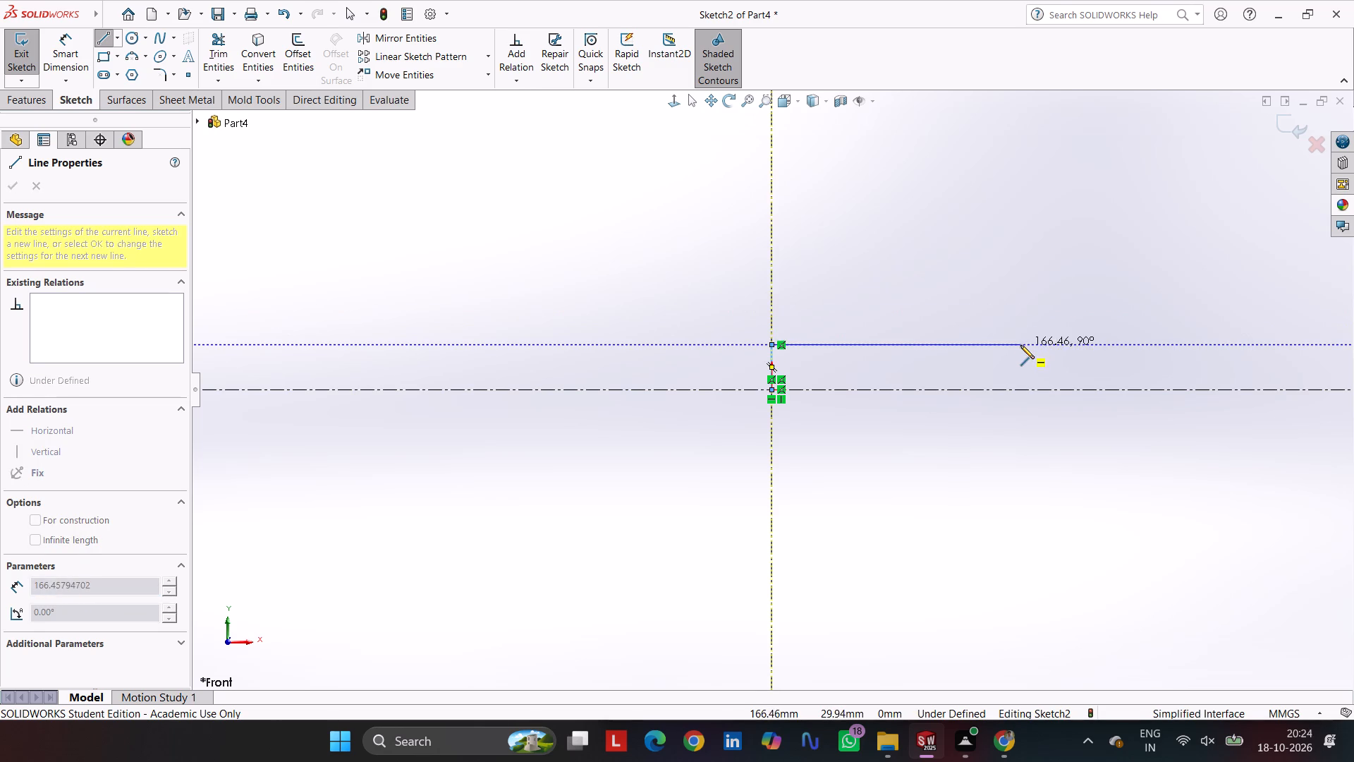
left_click(1023, 346)
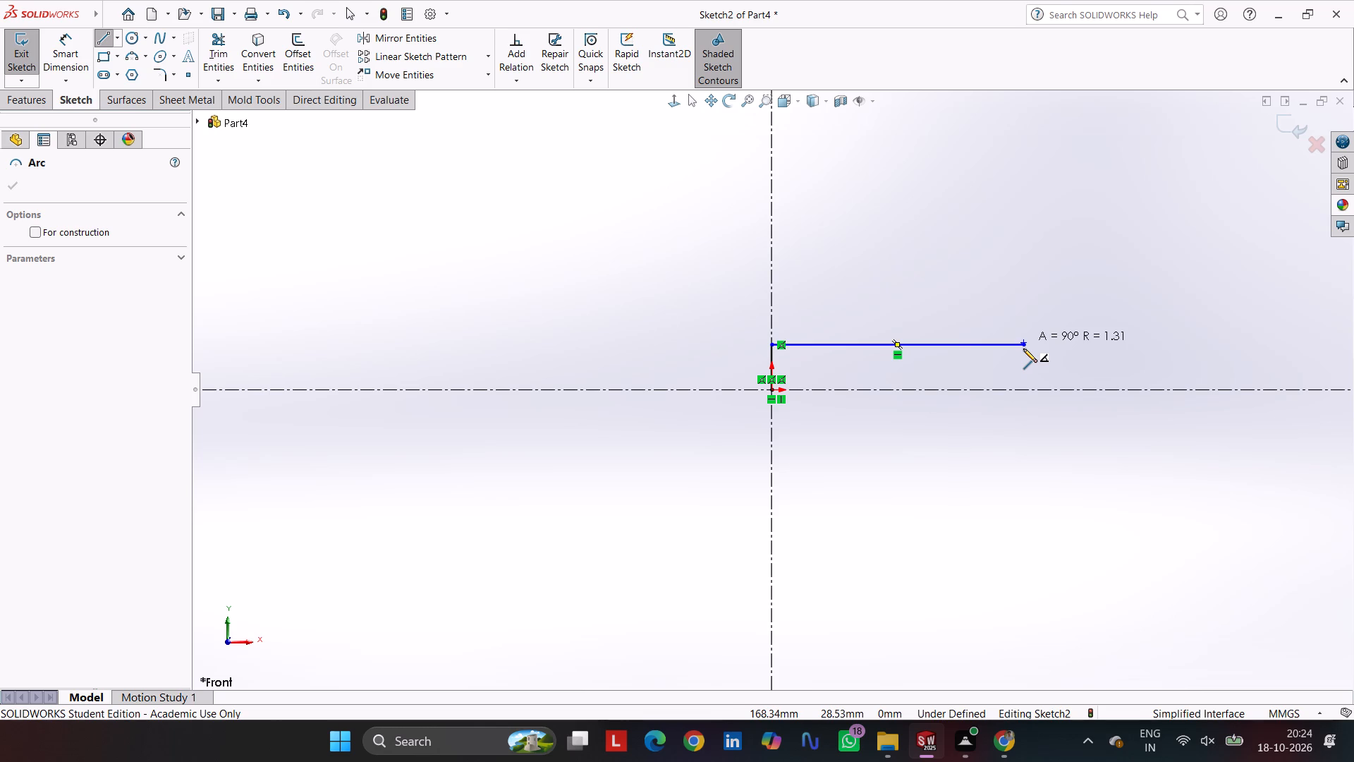
left_click(1094, 345)
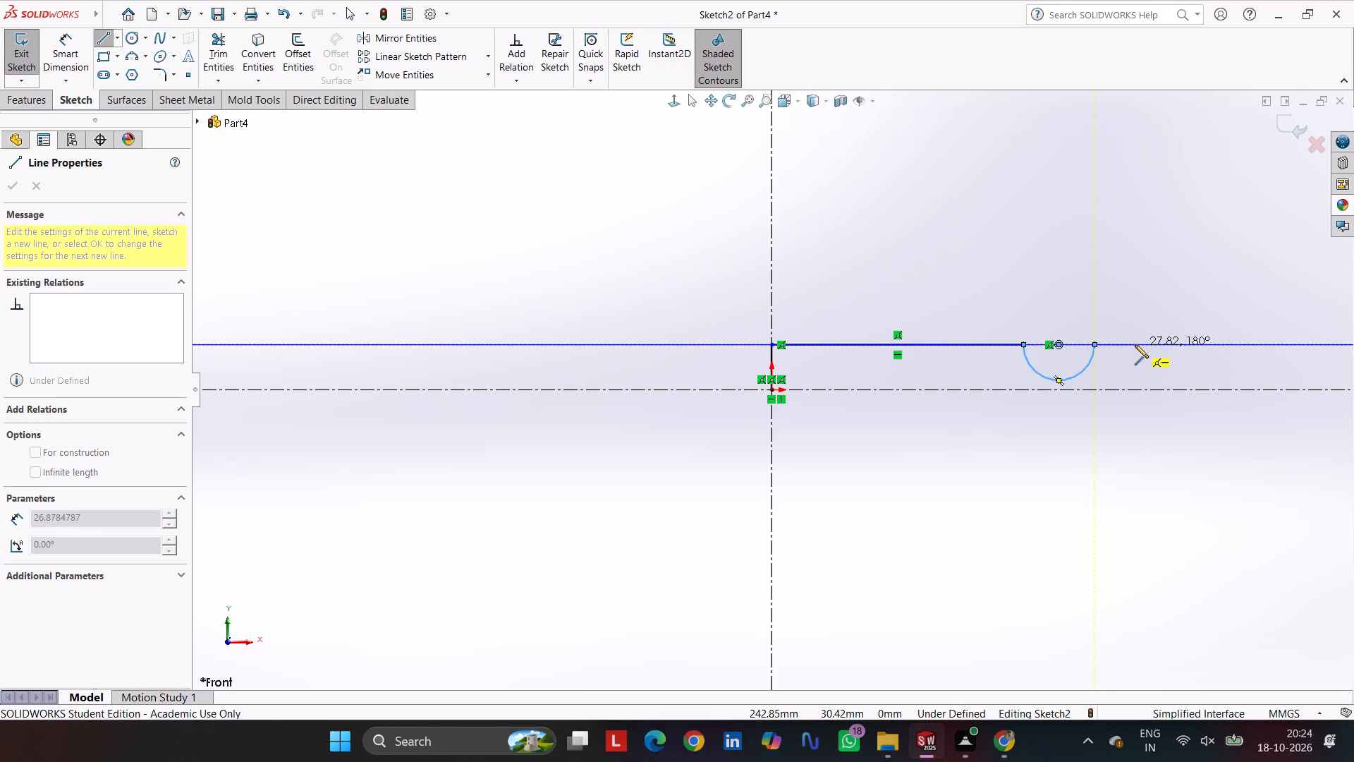
left_click(1133, 344)
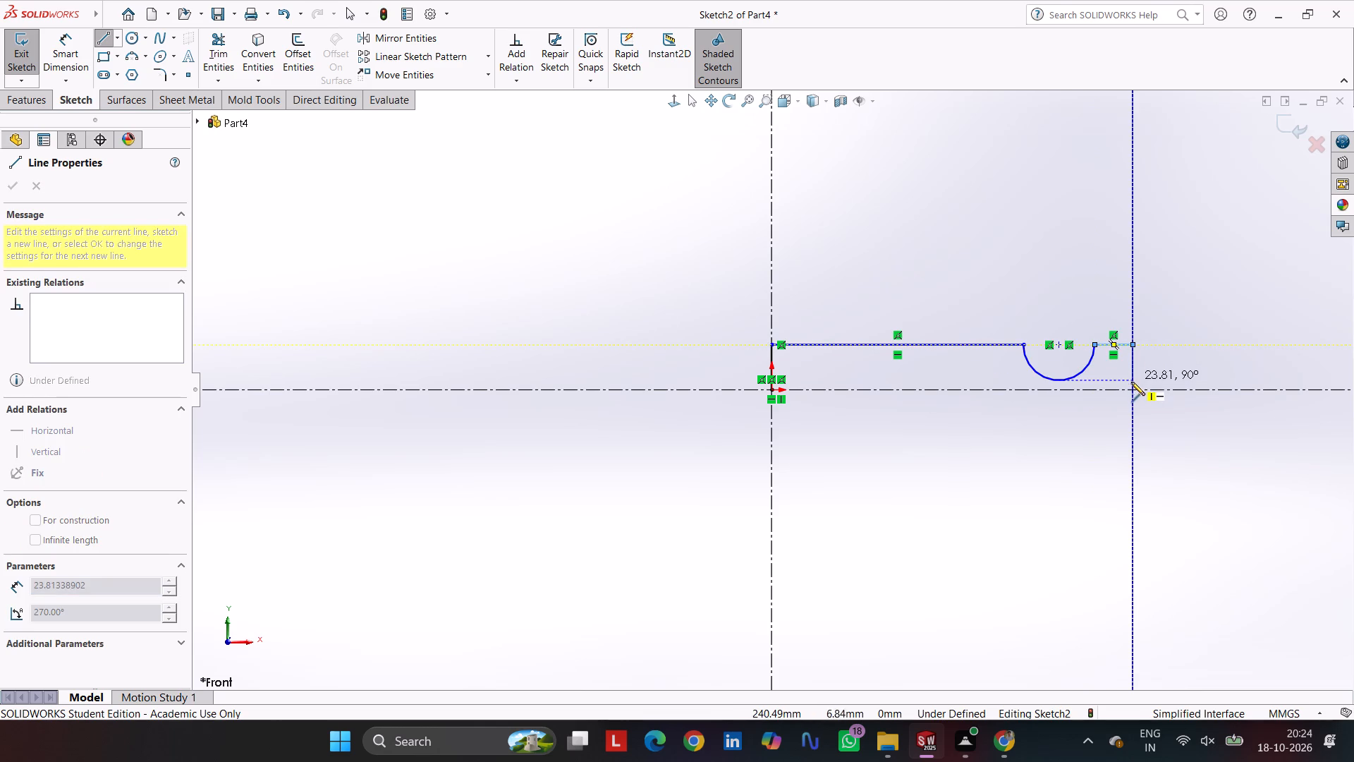
left_click(1131, 389)
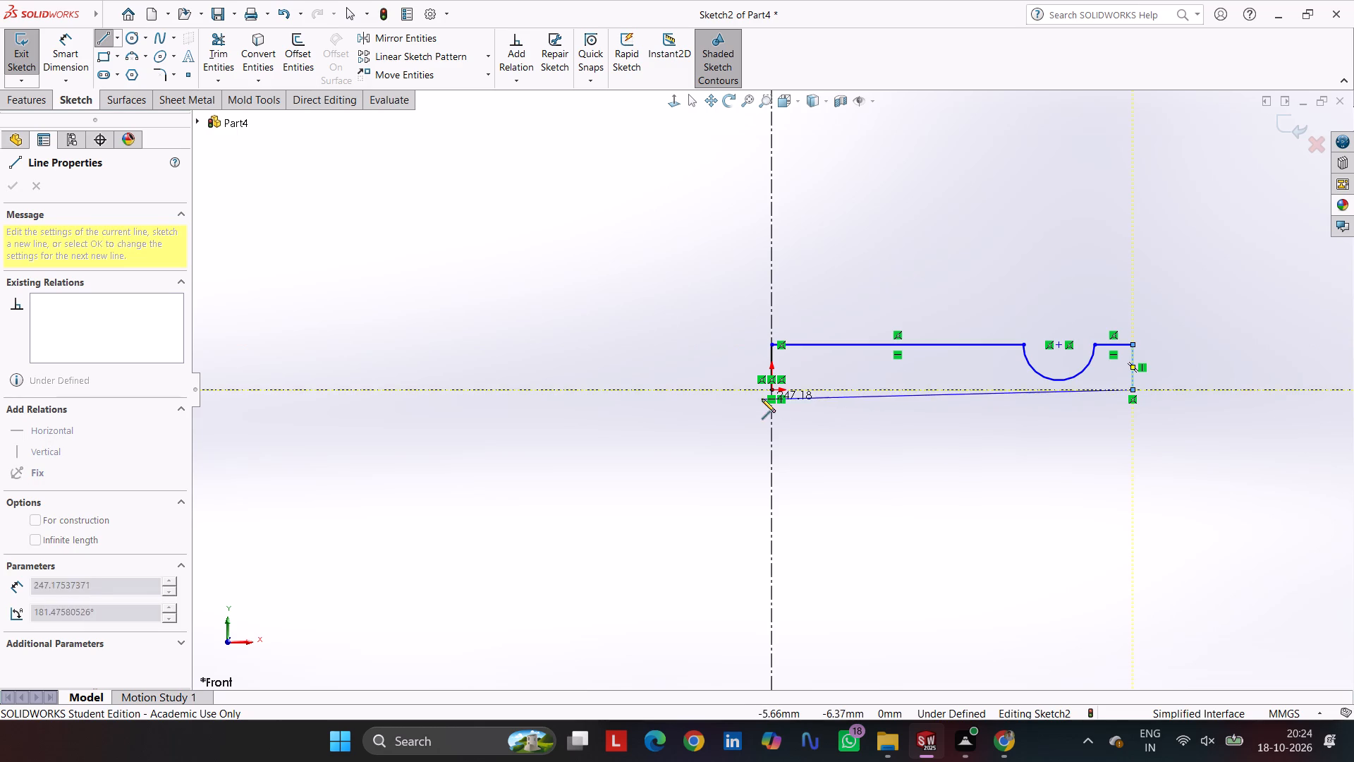
left_click(773, 389)
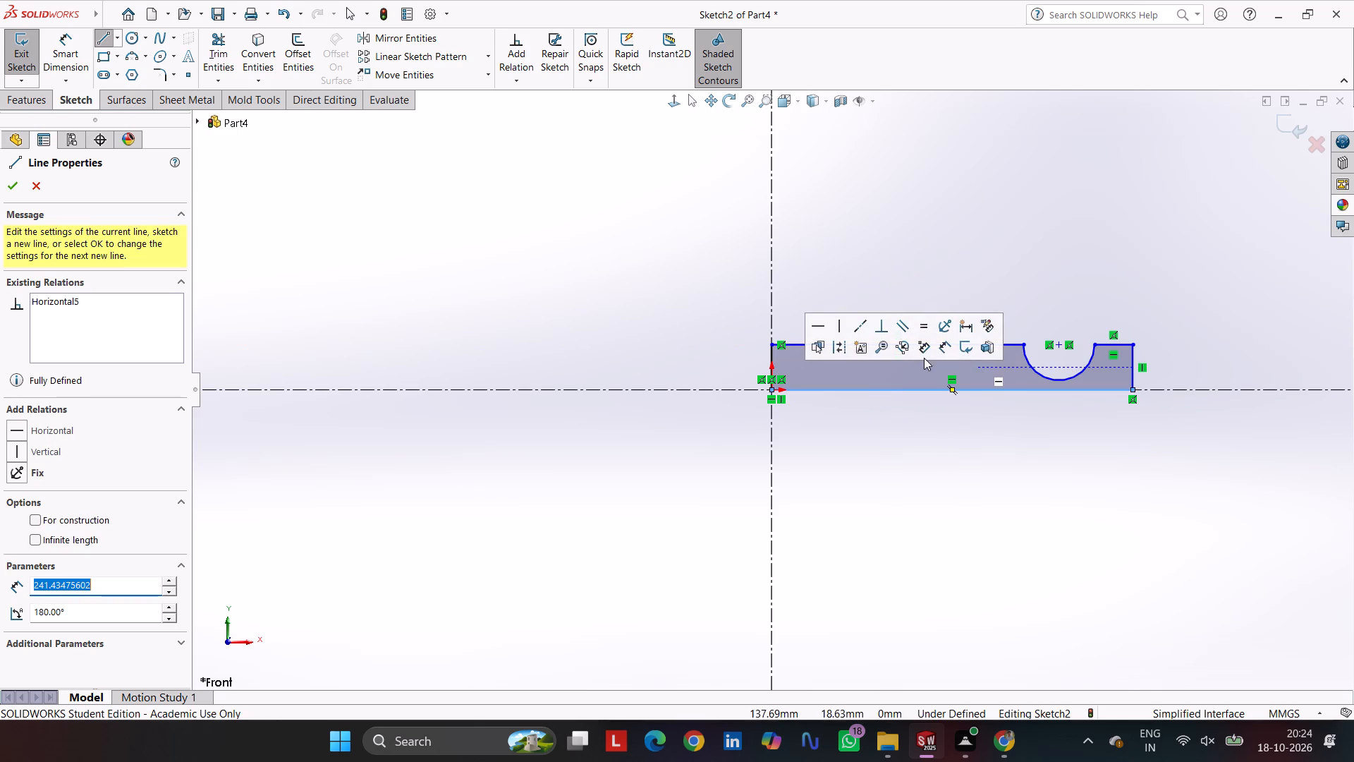
key("Escape")
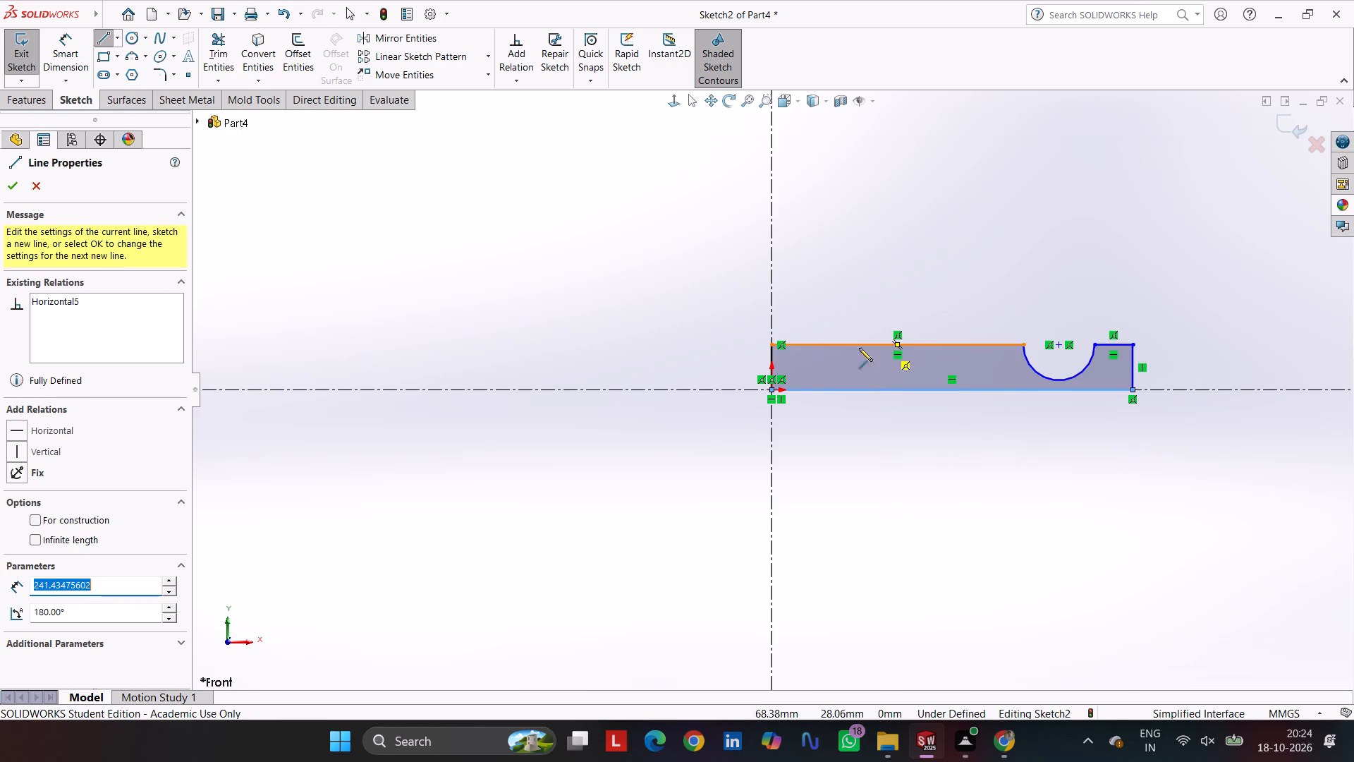
Dimension the profile's bottom line and set its length to 108 mm.
left_click(51, 56)
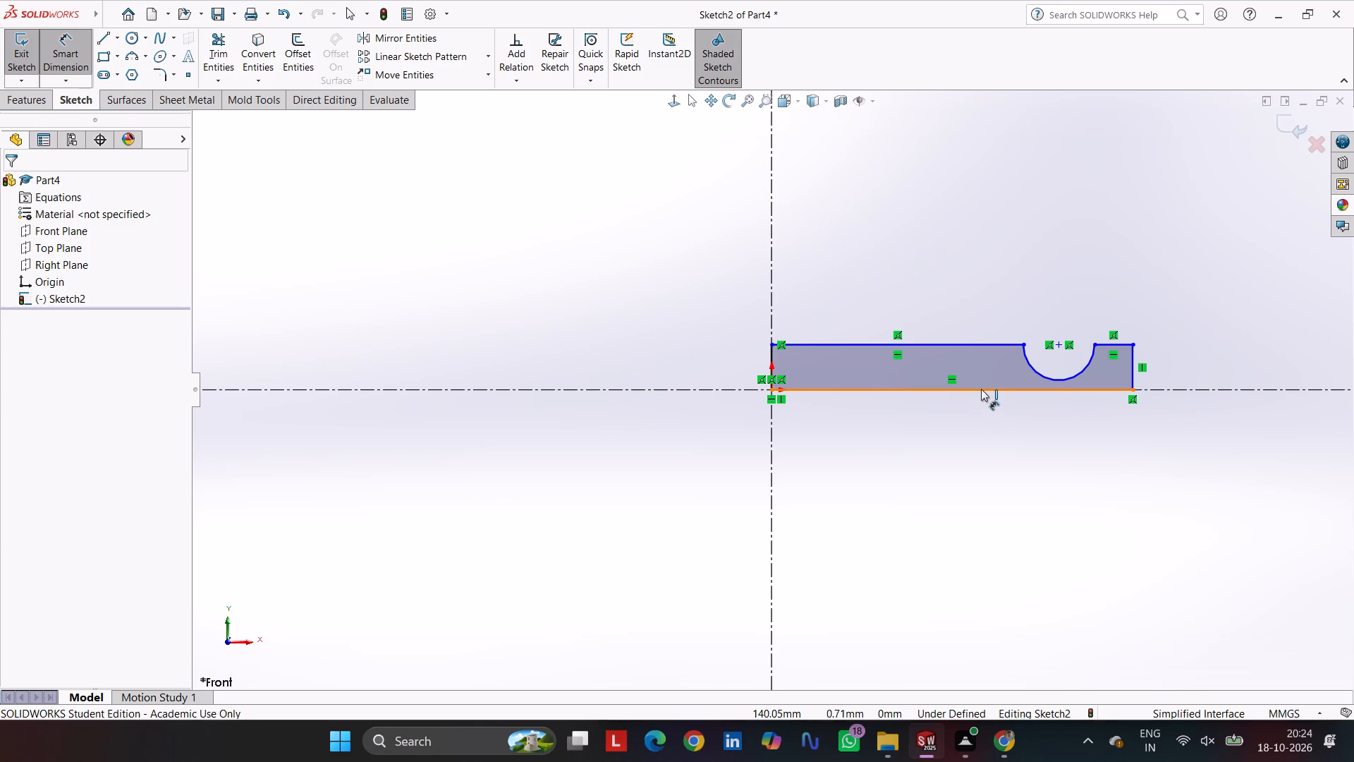
left_click(981, 389)
left_click(960, 488)
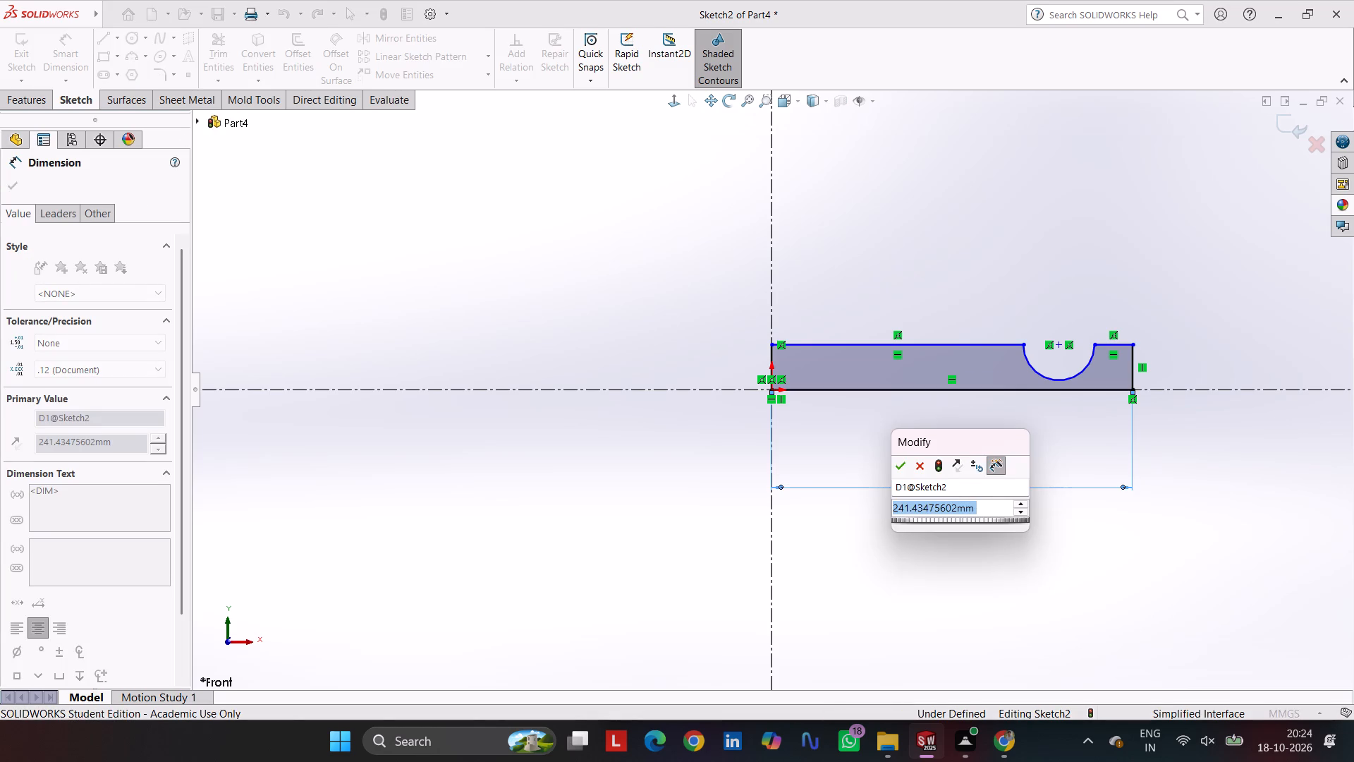
type("108")
key("Return")
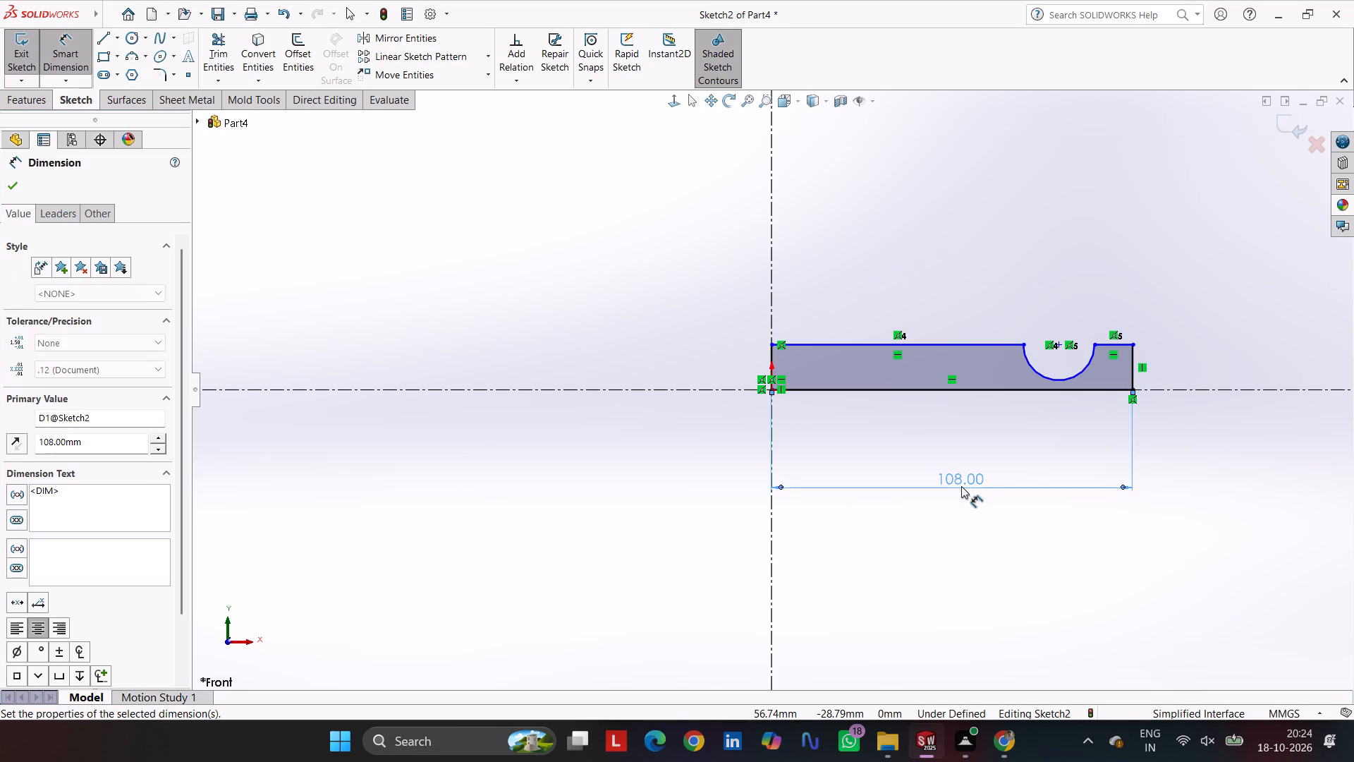
Dimension the semicircular notch with a radius of 10 mm.
left_click(1035, 372)
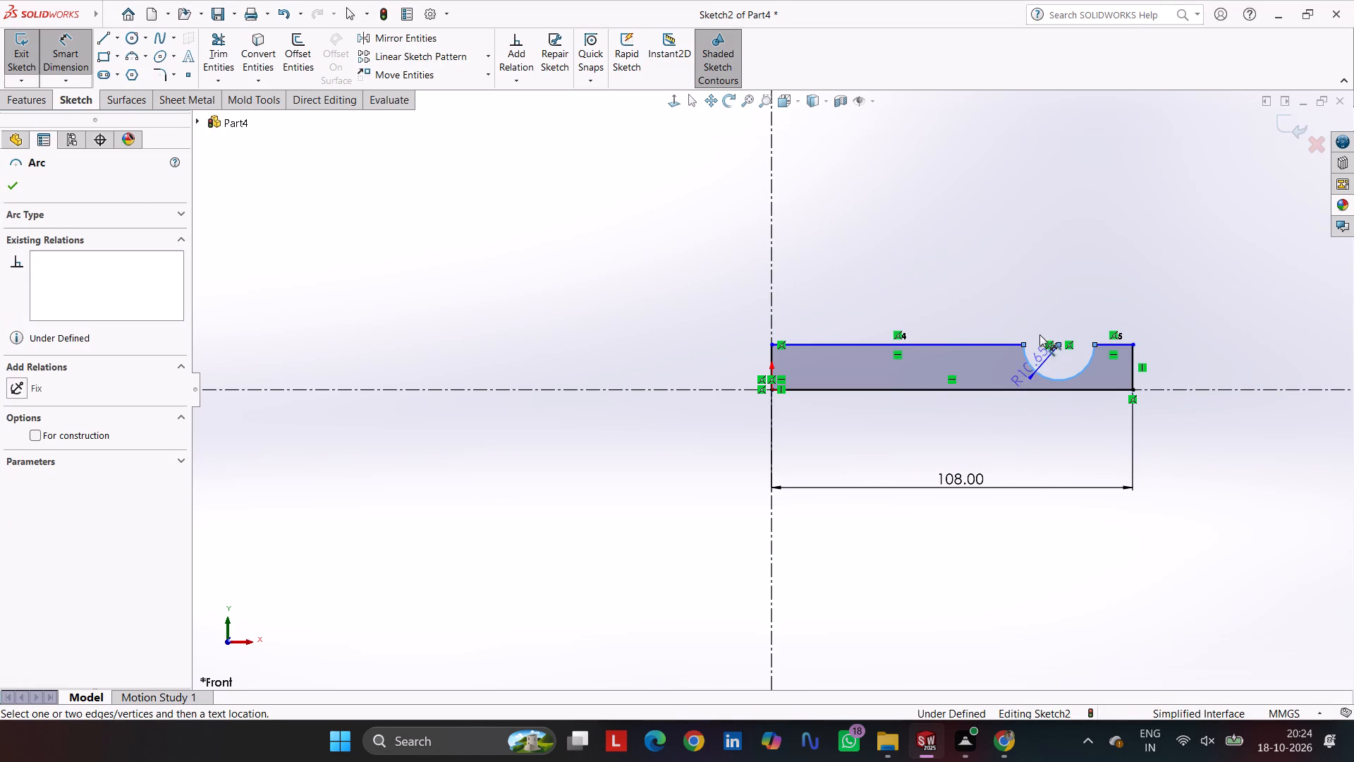
left_click(1065, 299)
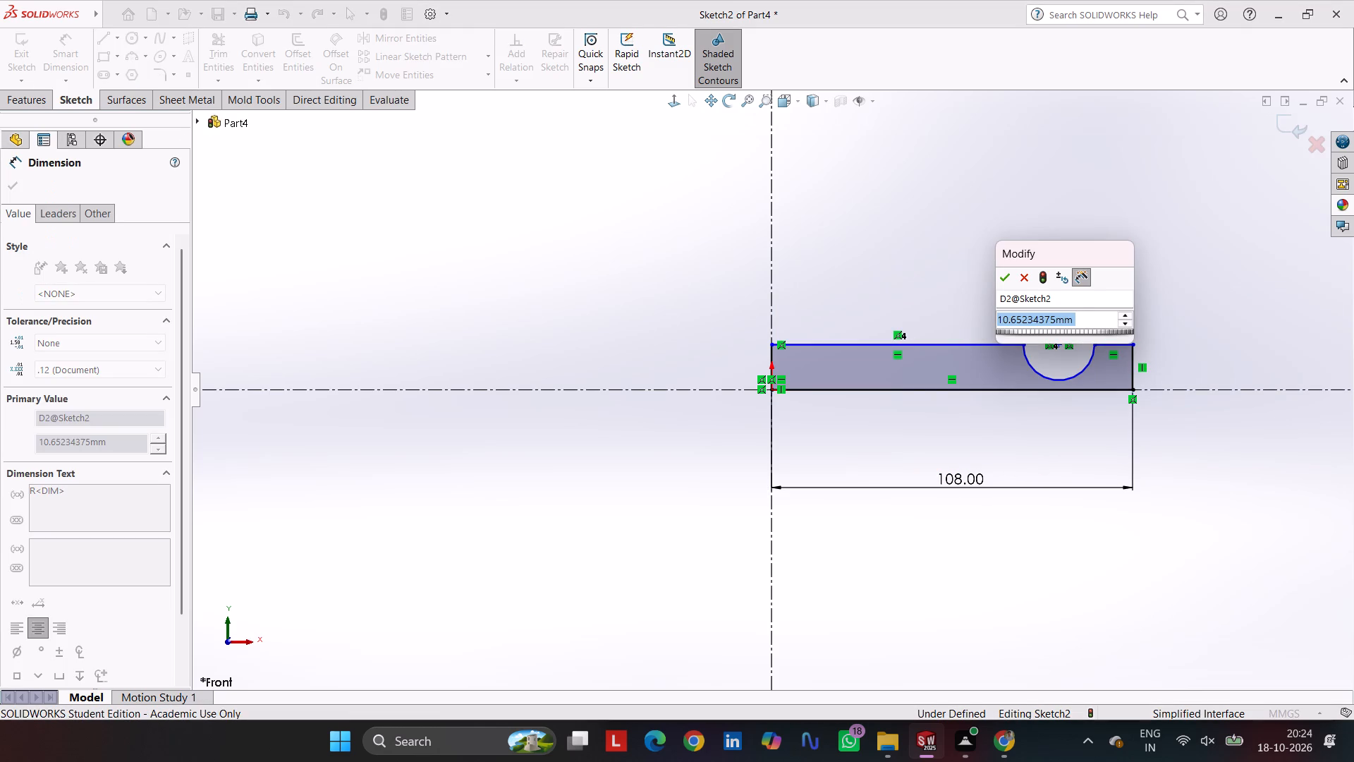
type("10")
key("Return")
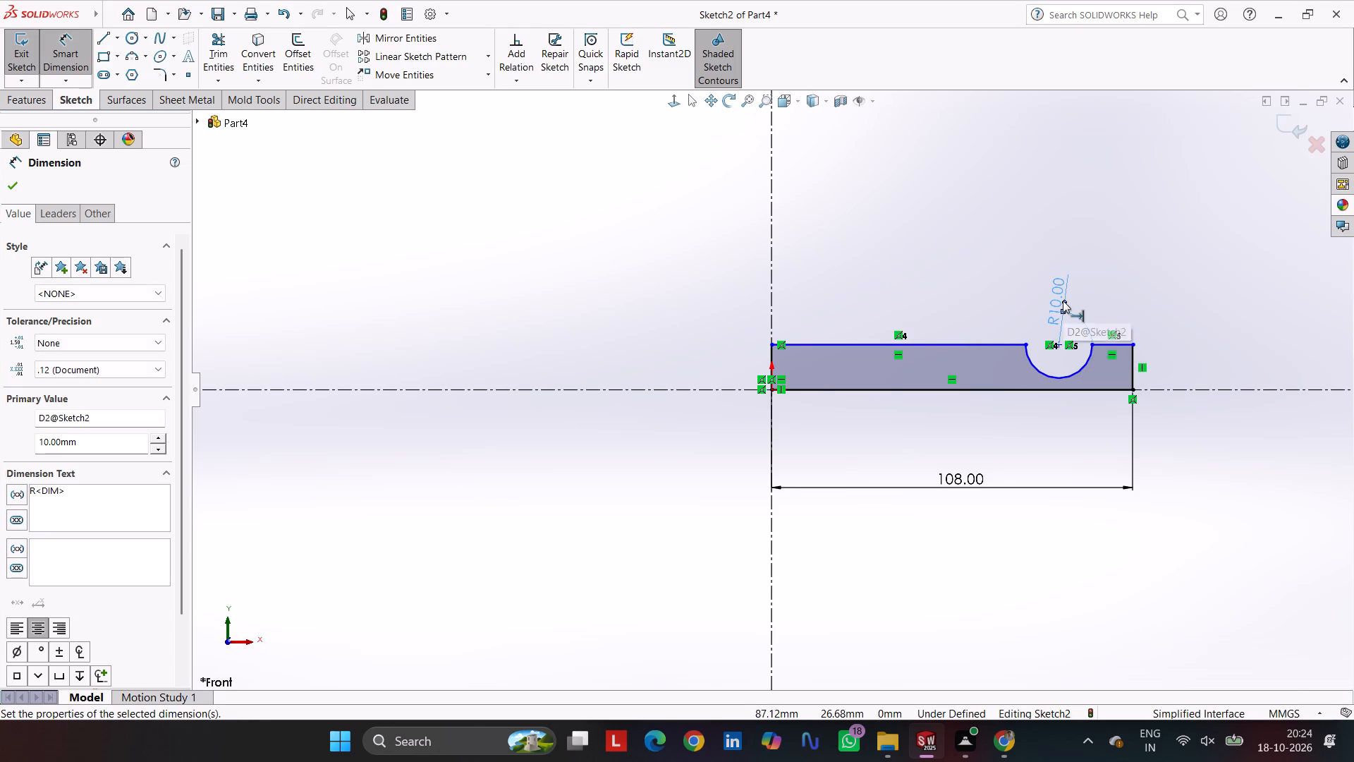
Dimension the short top line between the notch and the outer end at 6.5 mm.
left_click(1108, 347)
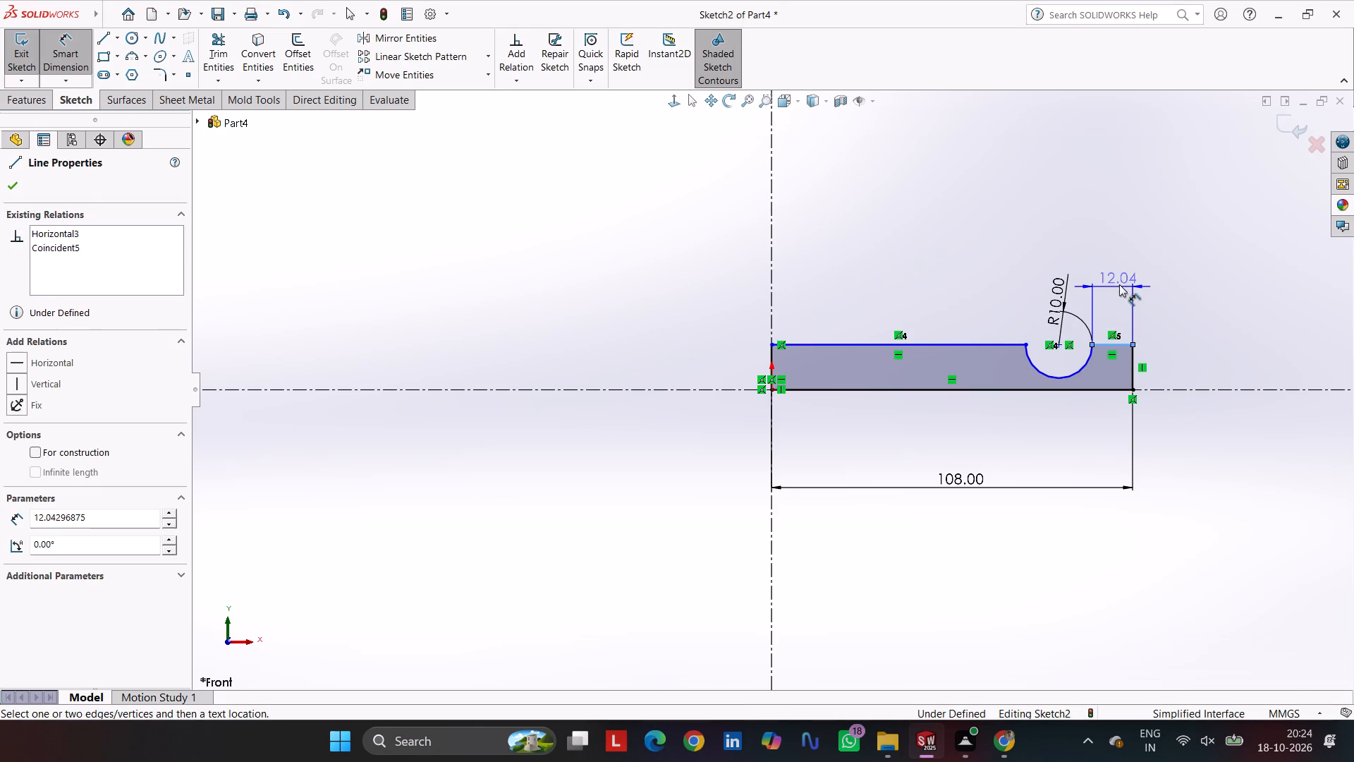
left_click(1119, 284)
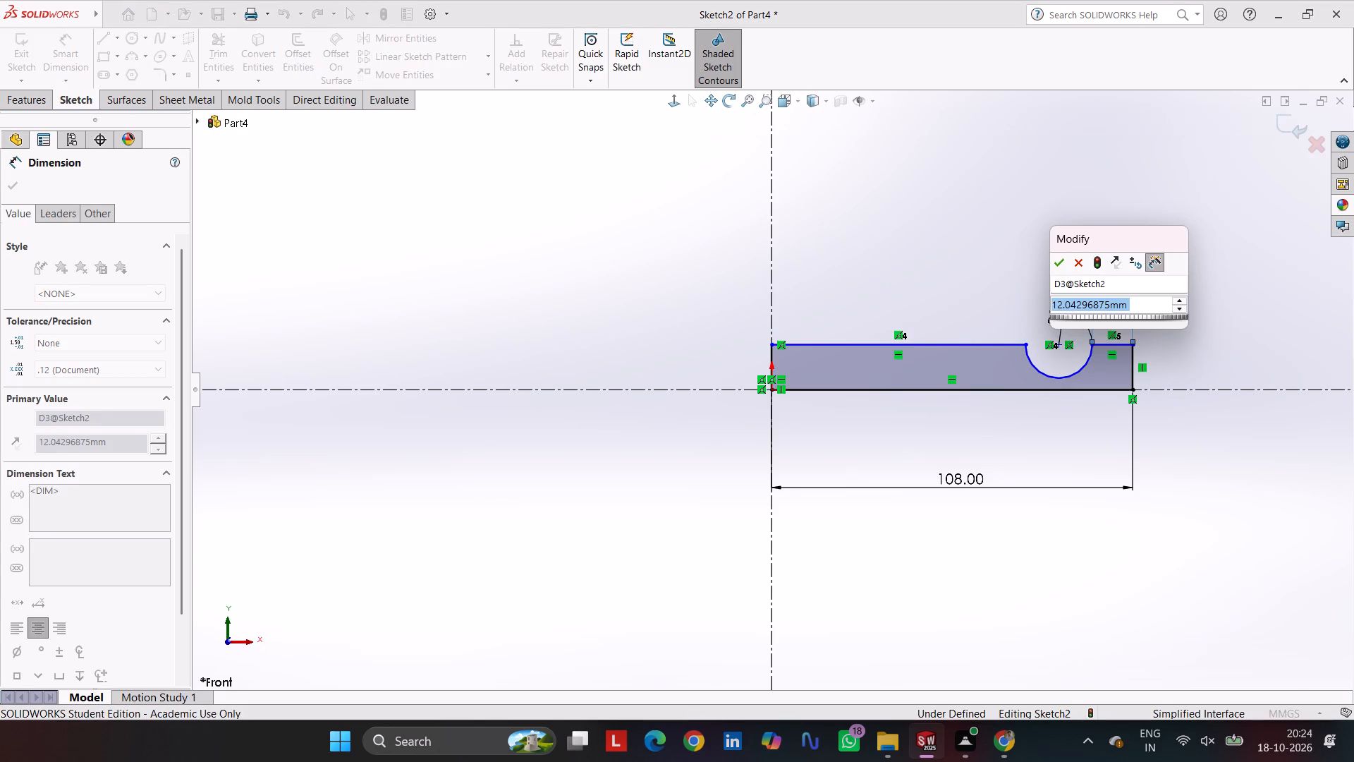
type("6.5")
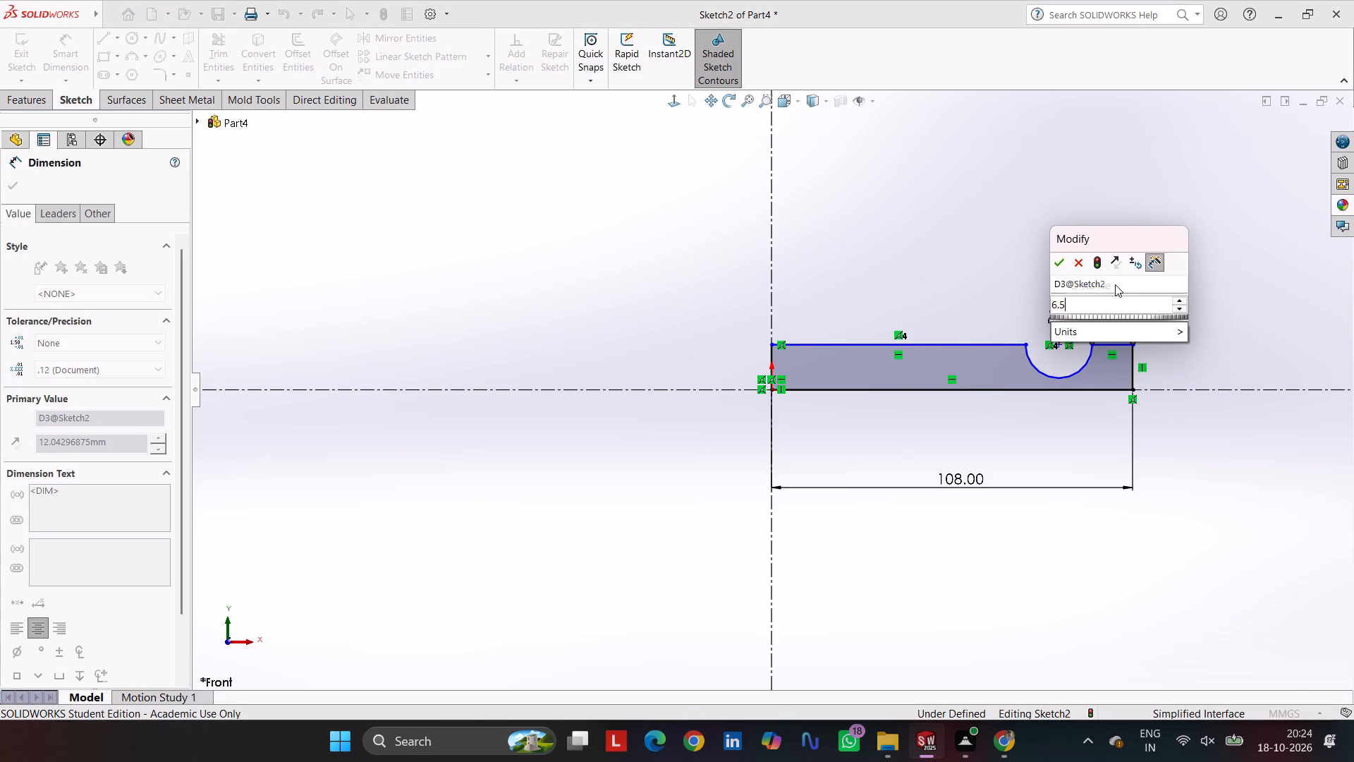
key("Return")
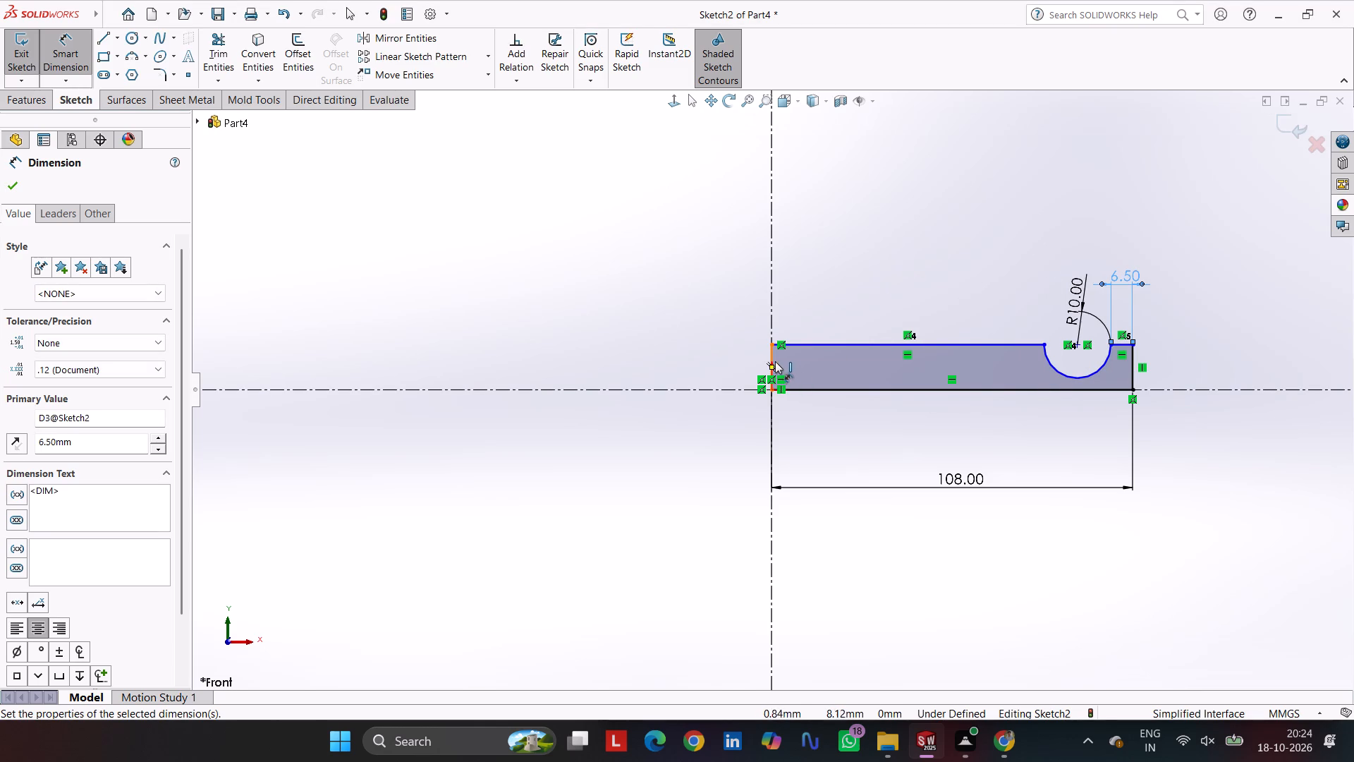
Dimension the profile's outer vertical edge and set its height to 25/2 mm.
left_click(1130, 372)
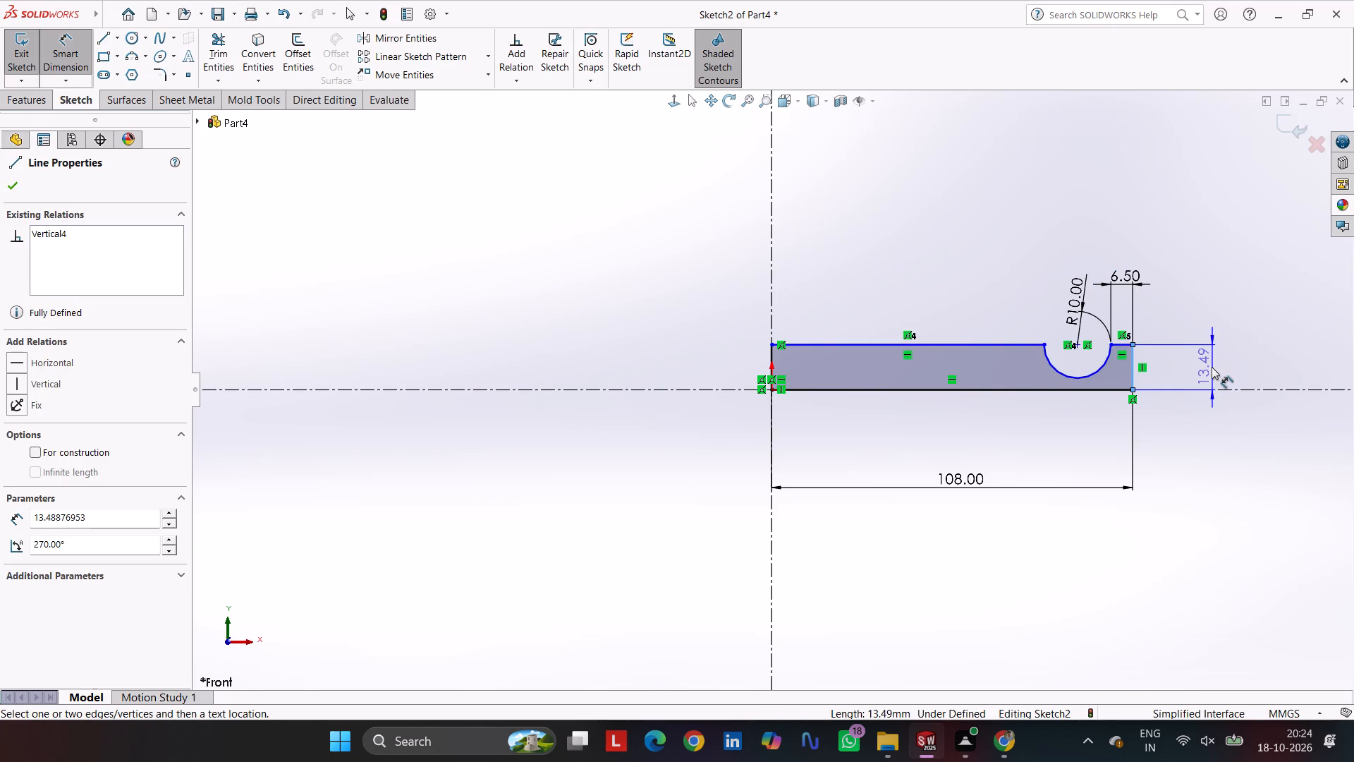
left_click(1212, 368)
type("25")
type("/2")
key("Return")
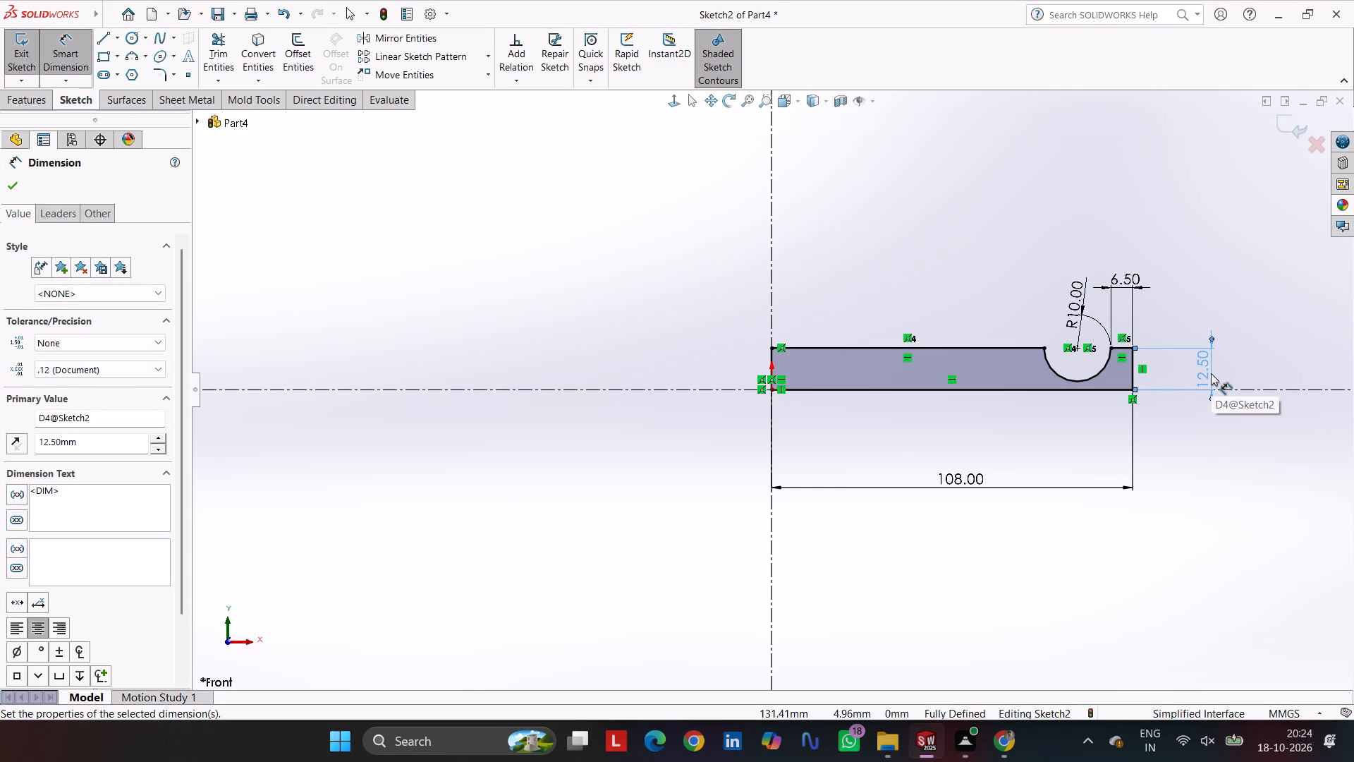
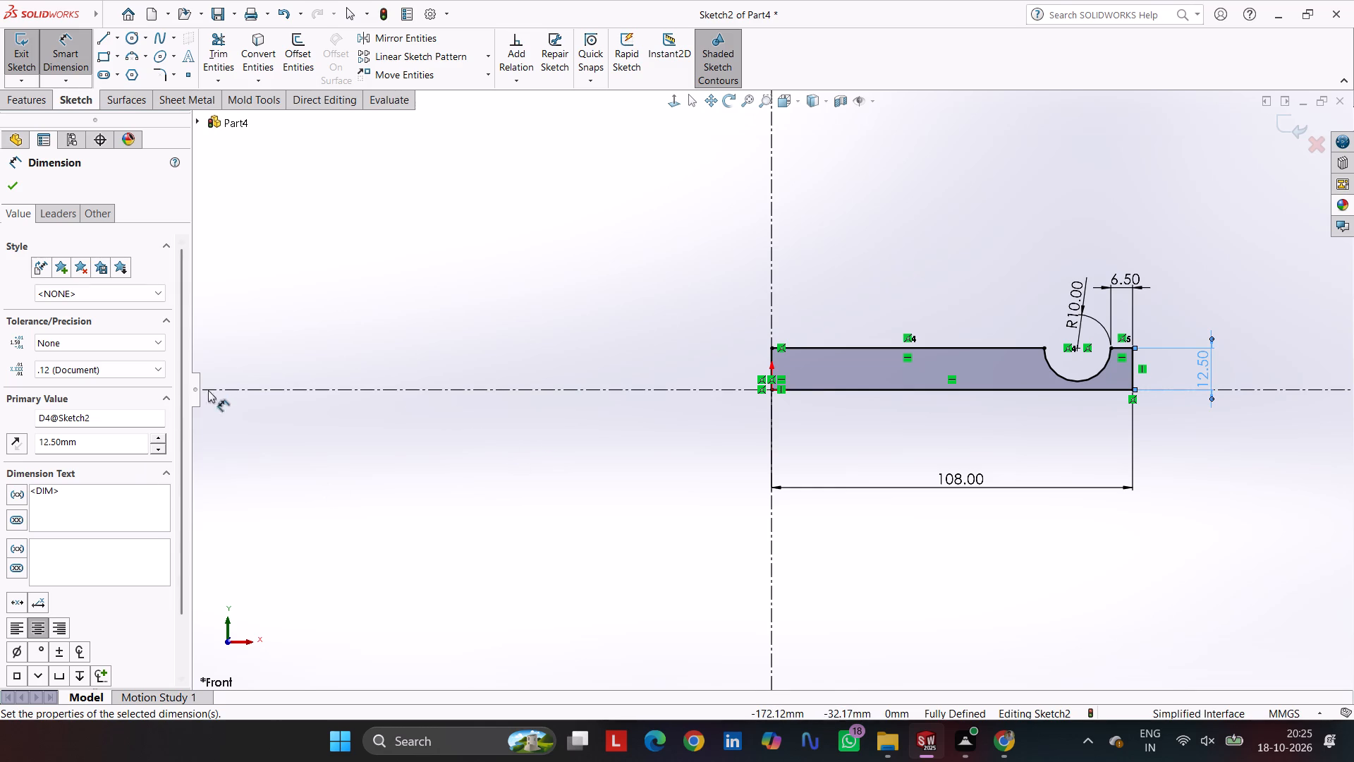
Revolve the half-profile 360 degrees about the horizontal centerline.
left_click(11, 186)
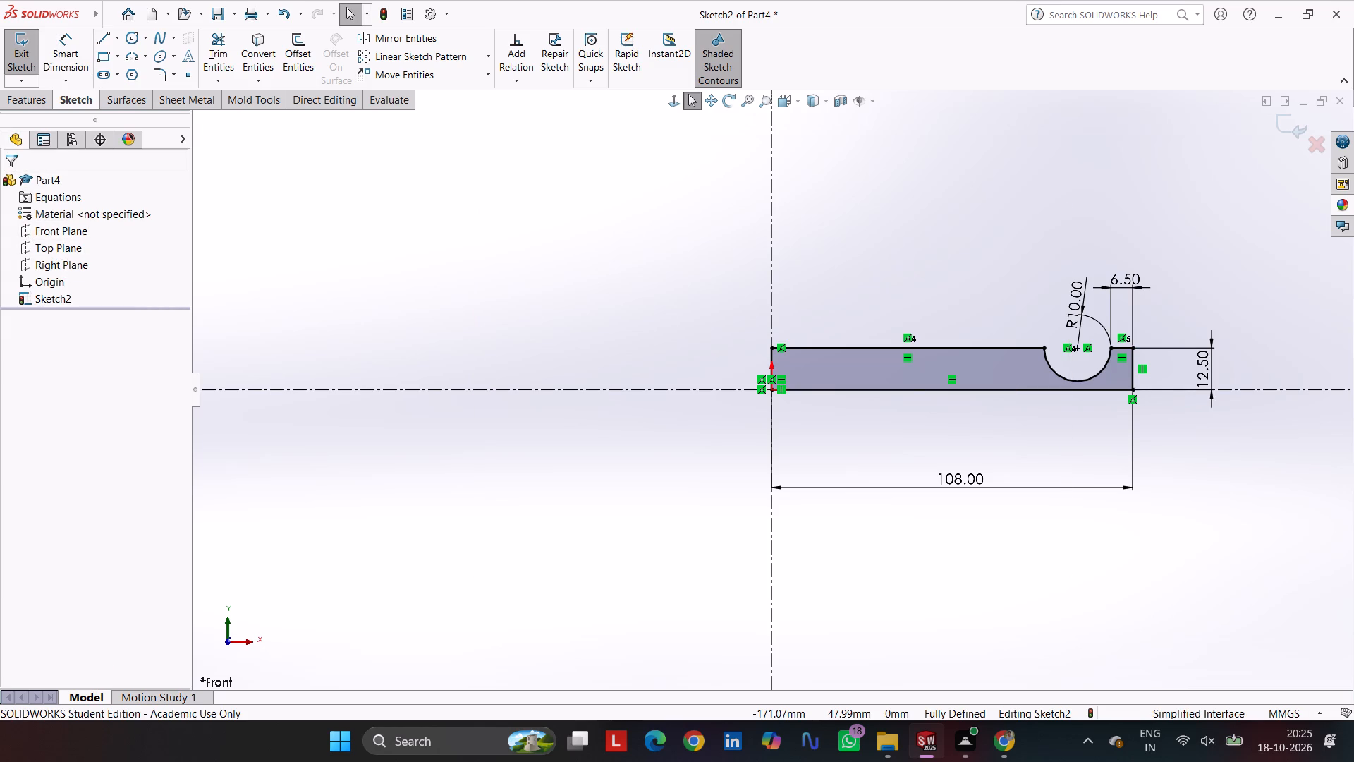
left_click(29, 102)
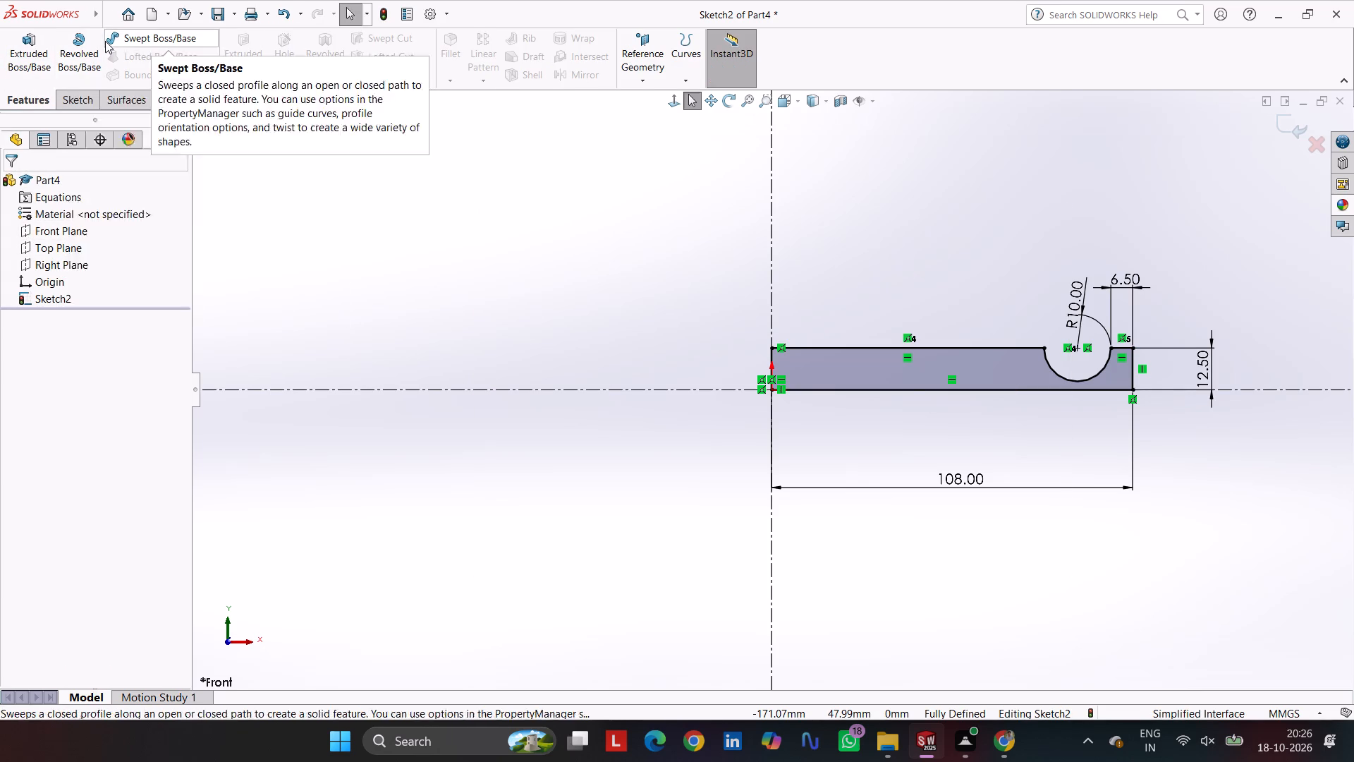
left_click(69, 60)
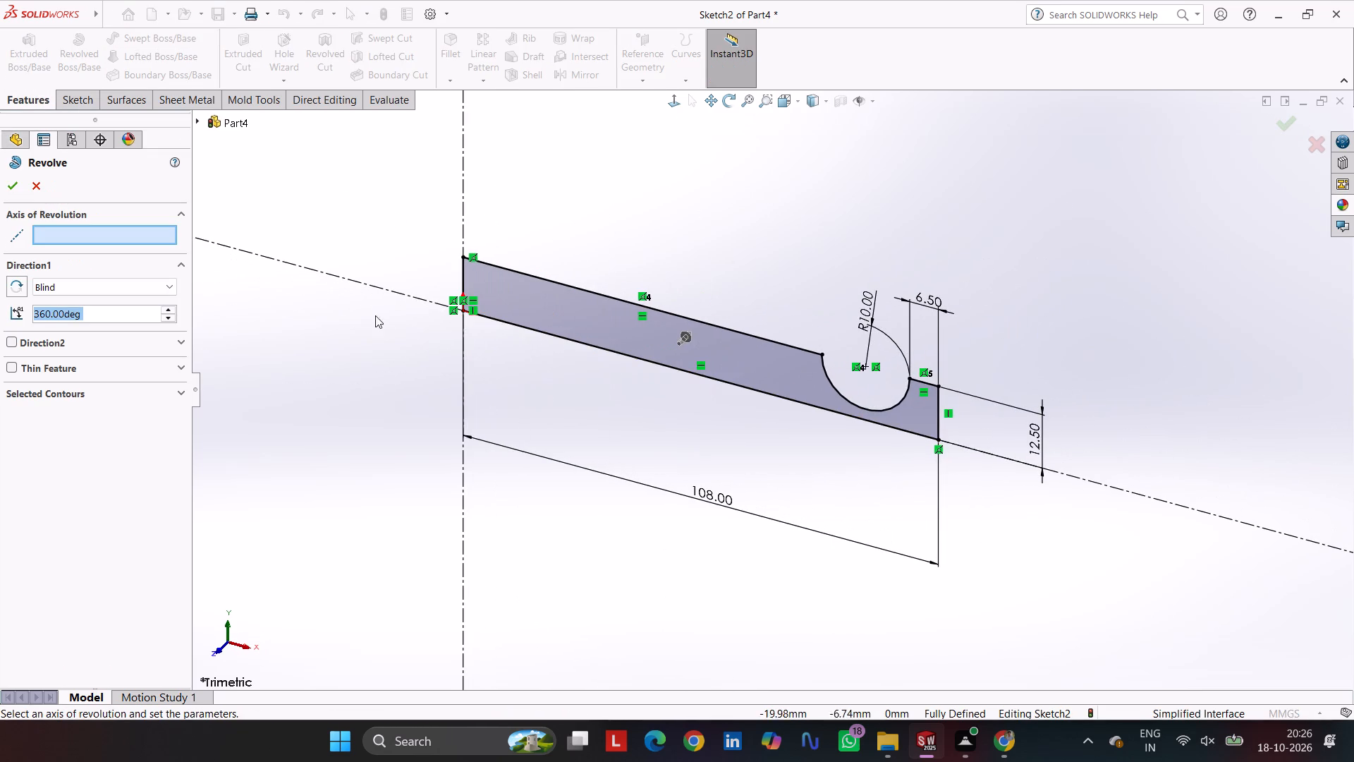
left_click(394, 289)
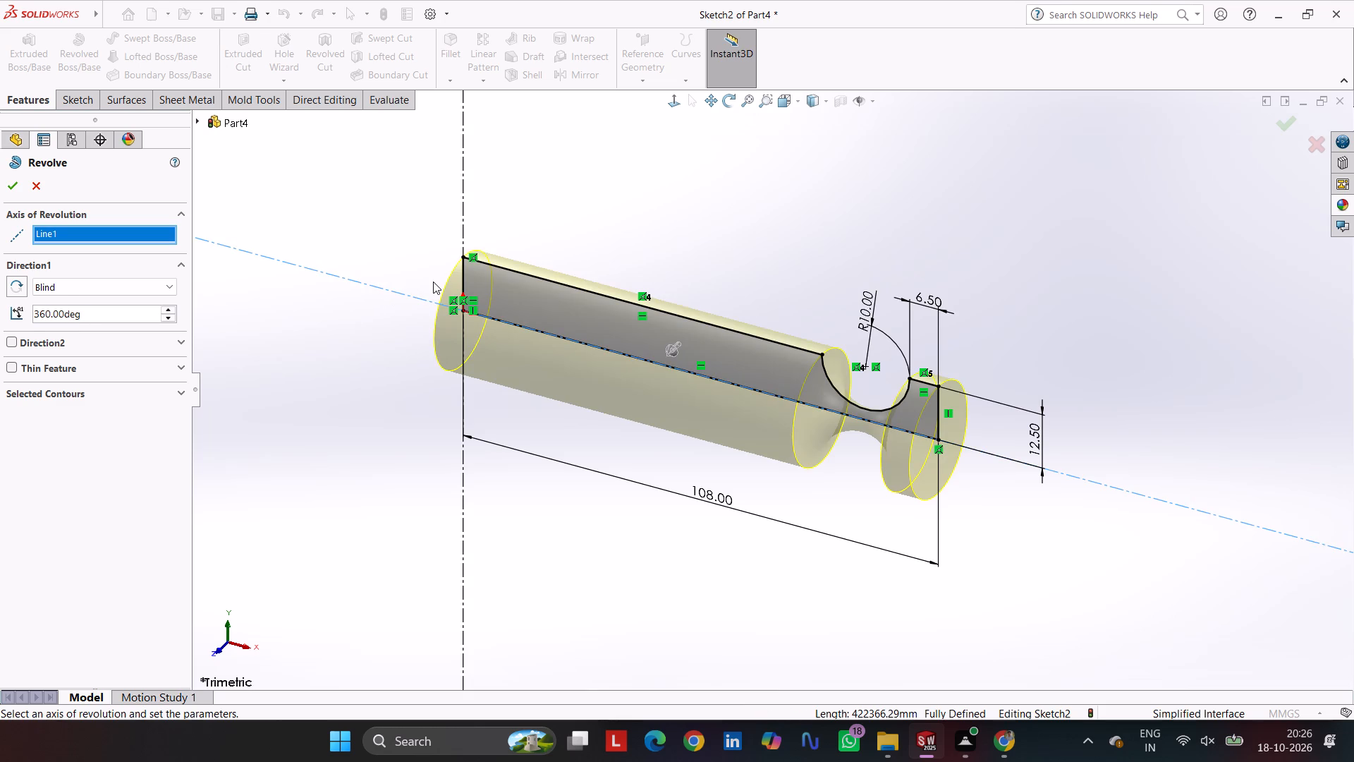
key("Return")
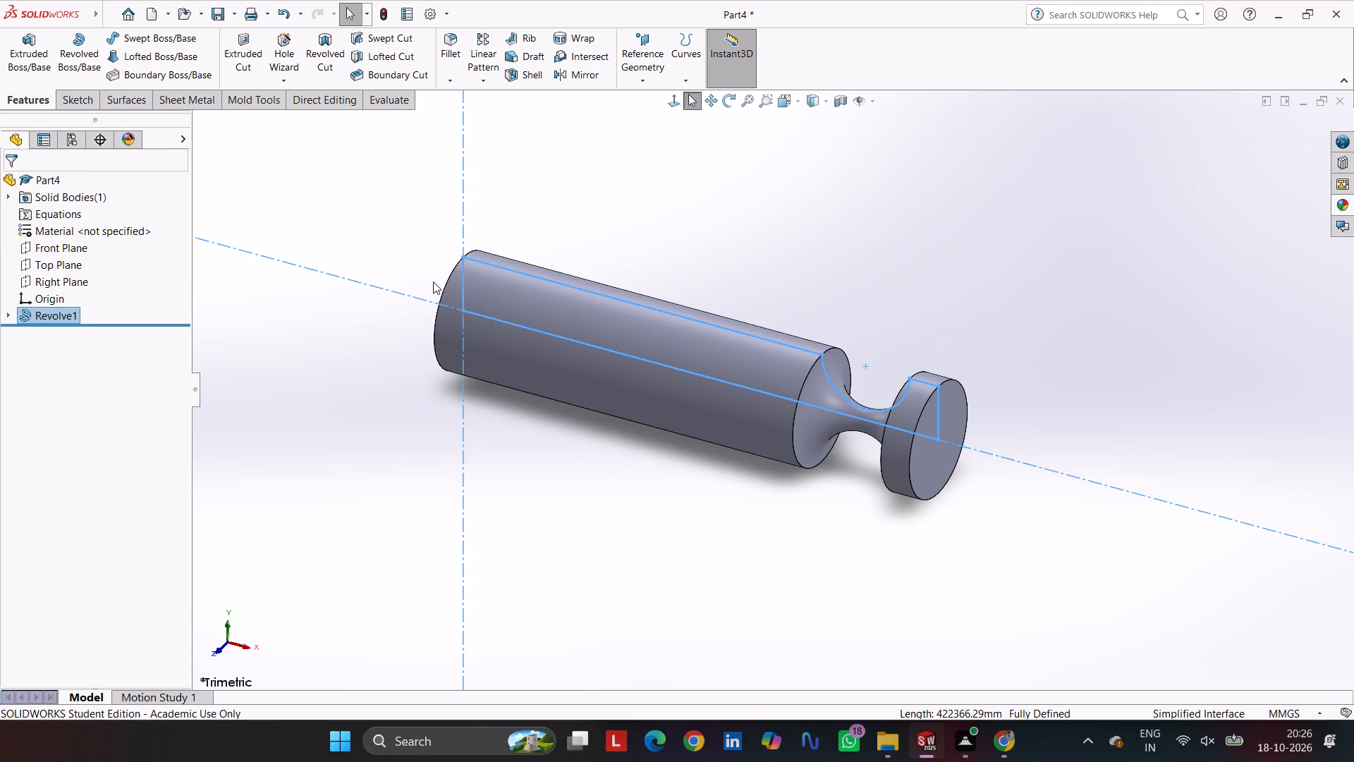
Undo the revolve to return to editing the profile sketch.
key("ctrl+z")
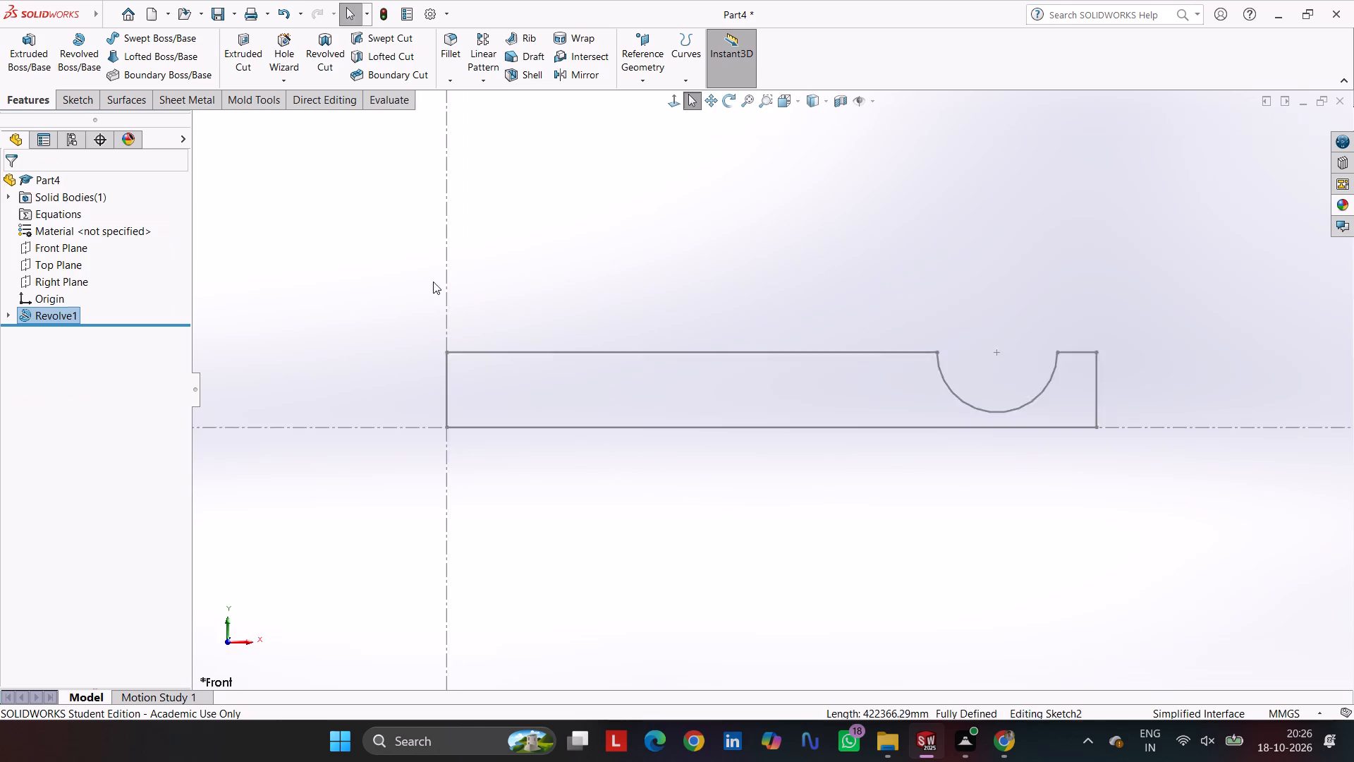
Delete the two coincident relations that tie the notch arc's center to the profile's top lines.
scroll(1079, 354, "down", 5)
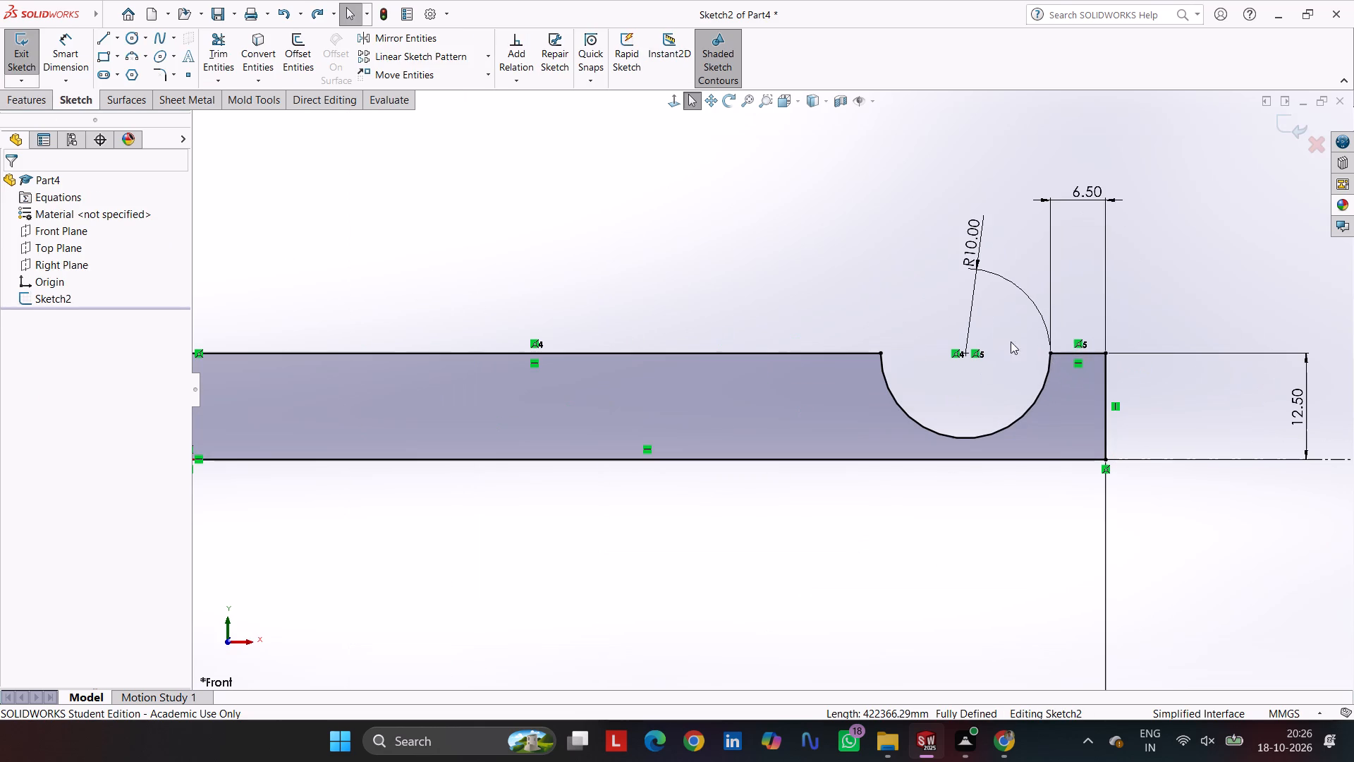
key("Escape")
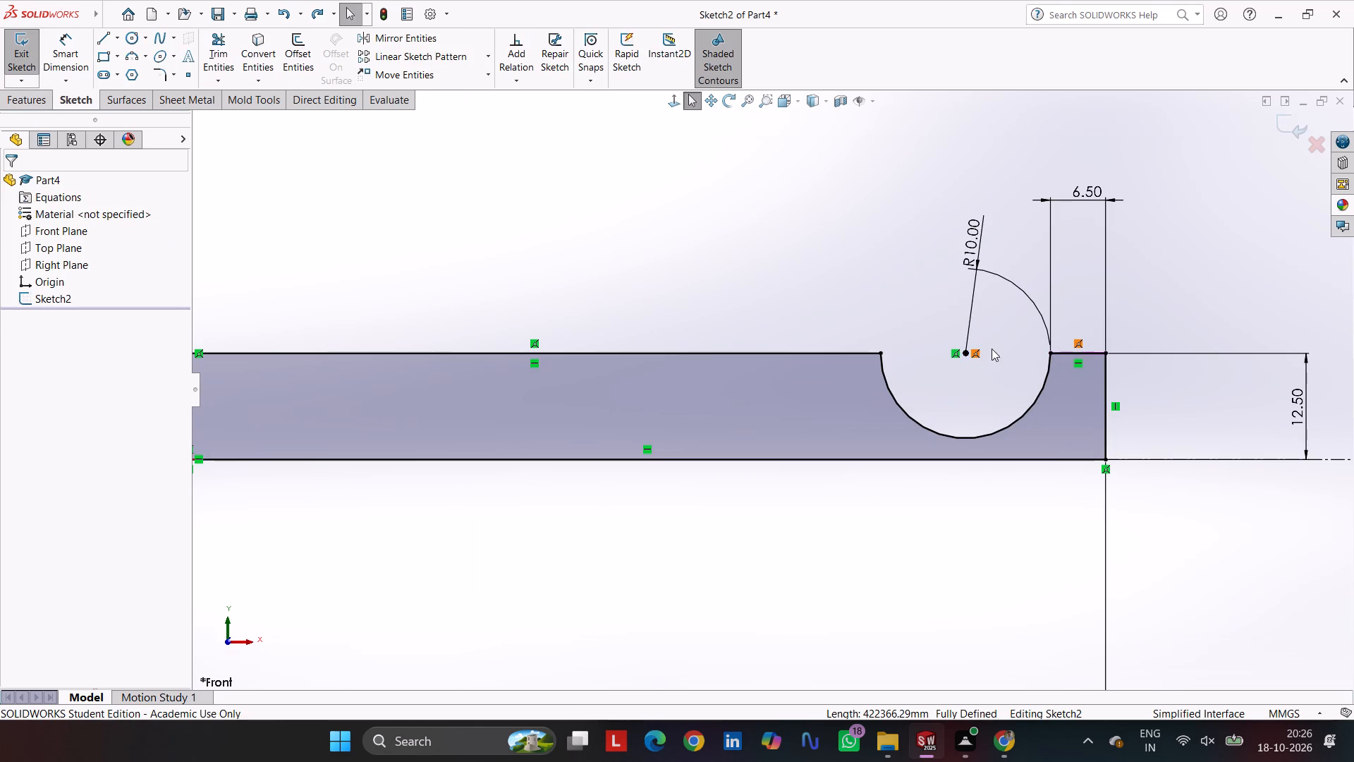
left_click(955, 353)
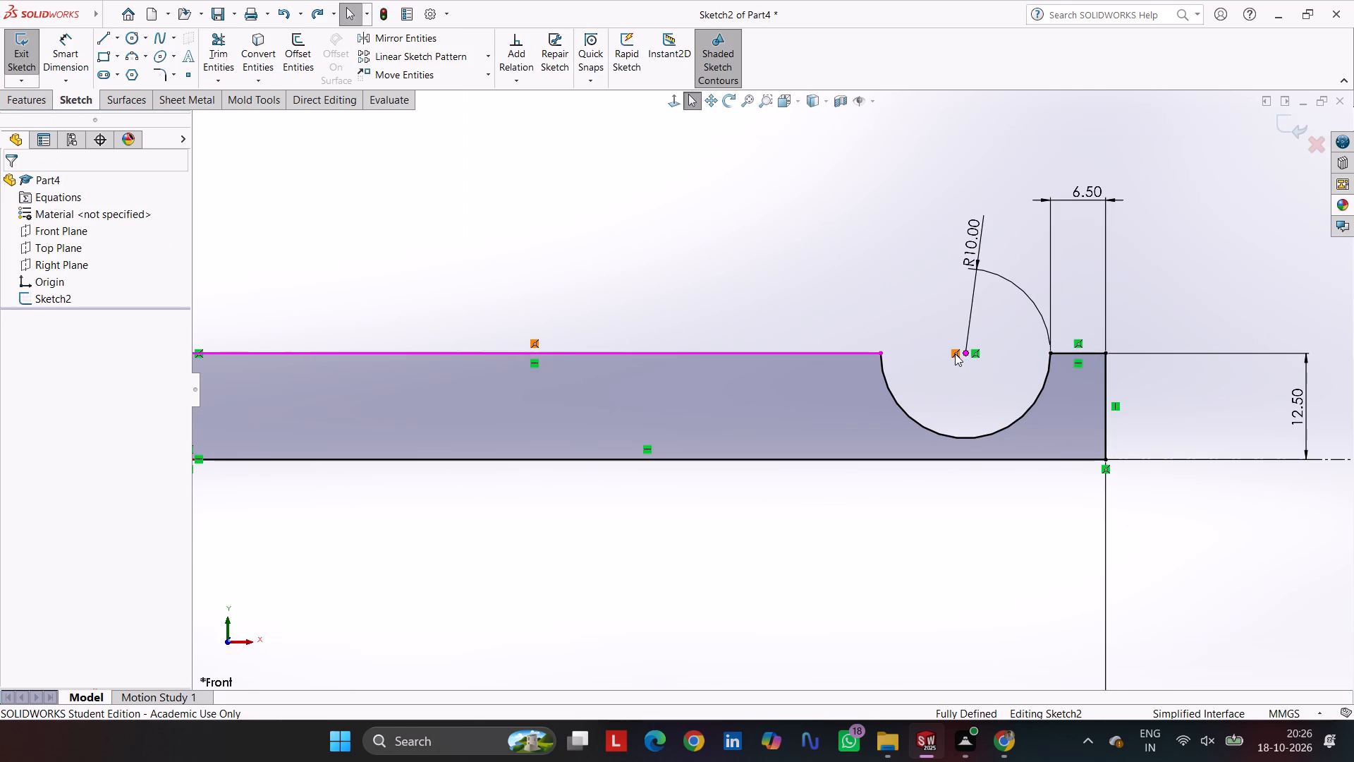
key("Delete")
left_click(973, 355)
key("Delete")
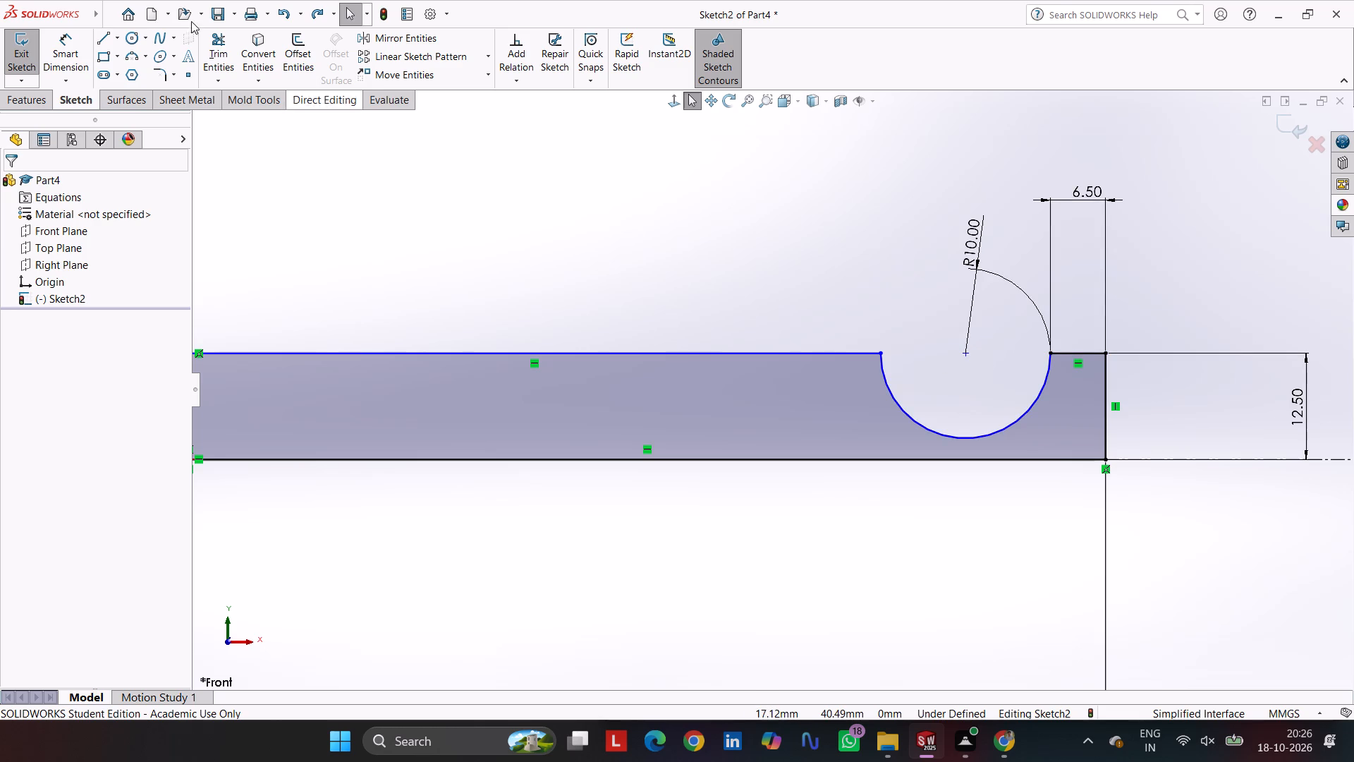
Dimension the notch arc's center about the horizontal centerline as a doubled, diameter-style distance of 32 mm.
left_click(73, 42)
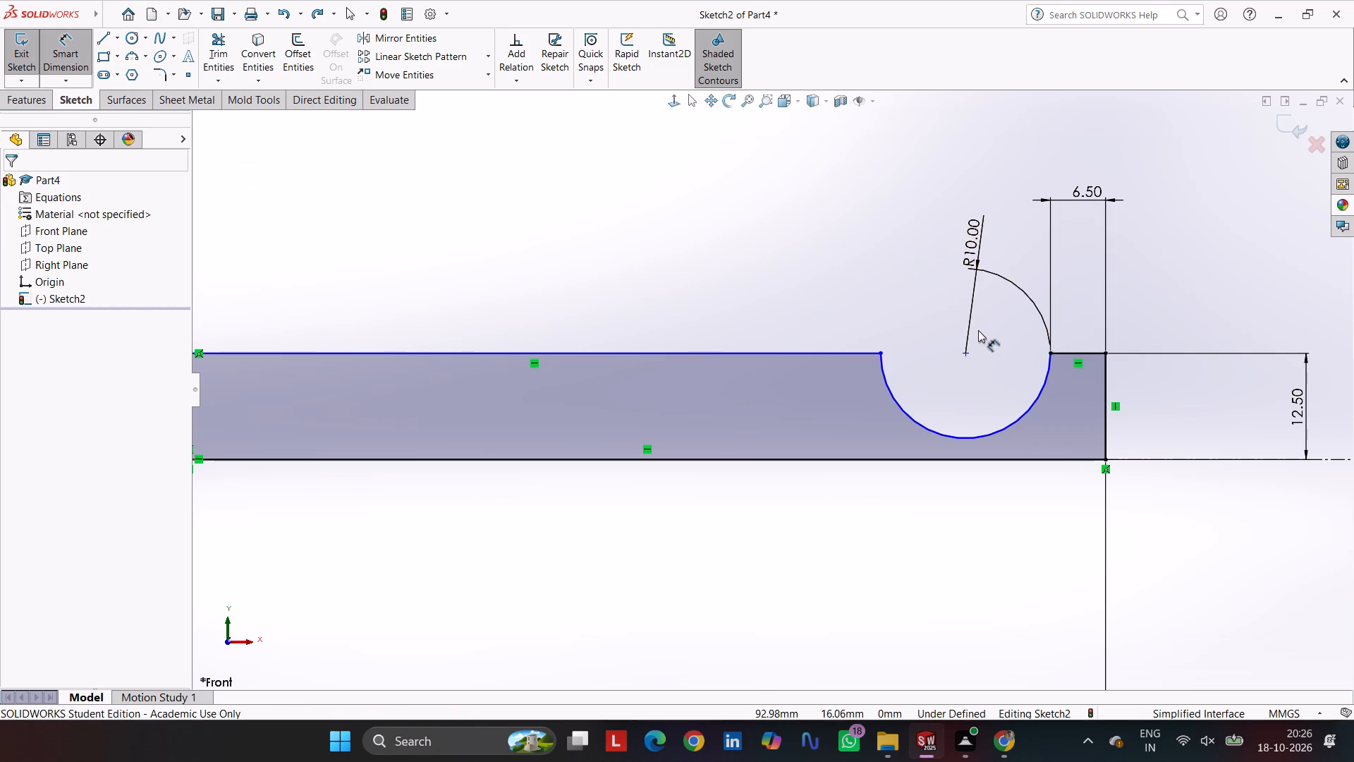
left_click(965, 351)
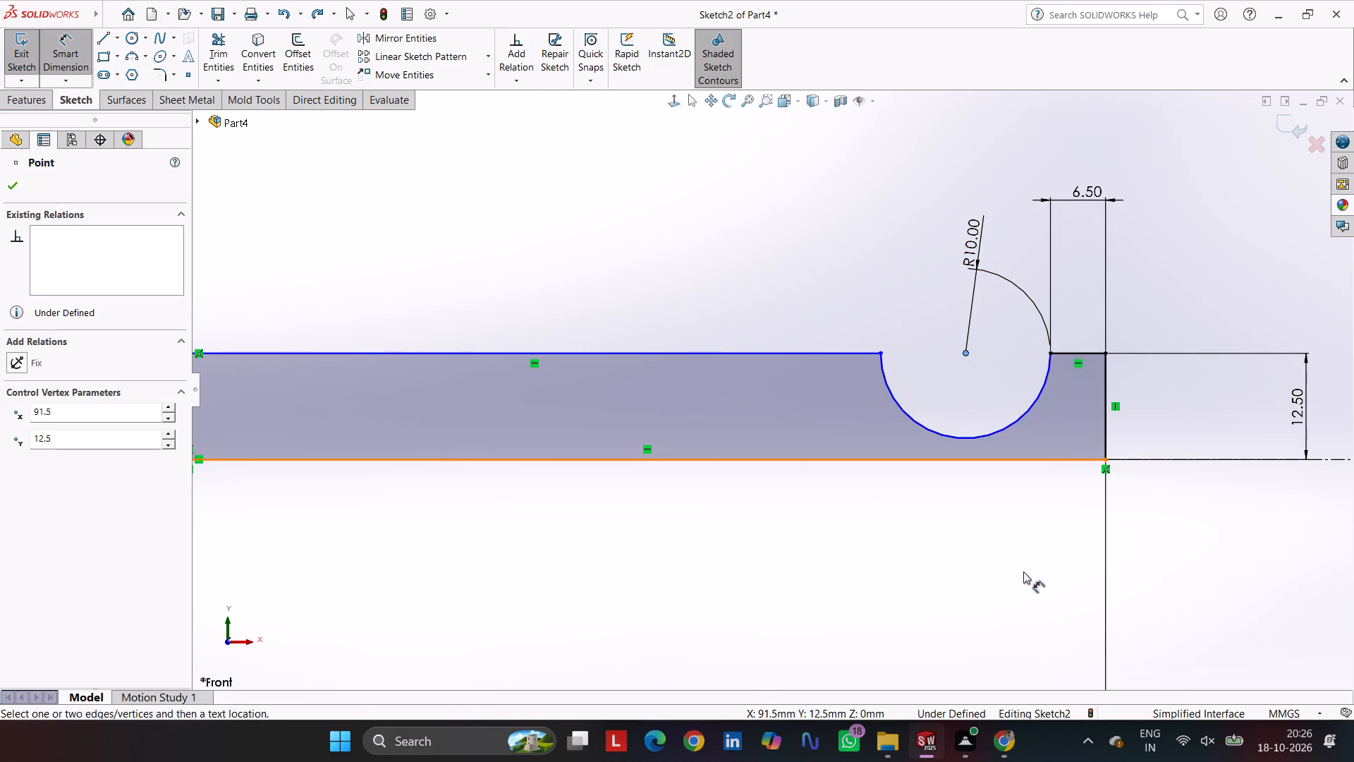
scroll(1020, 567, "up", 5)
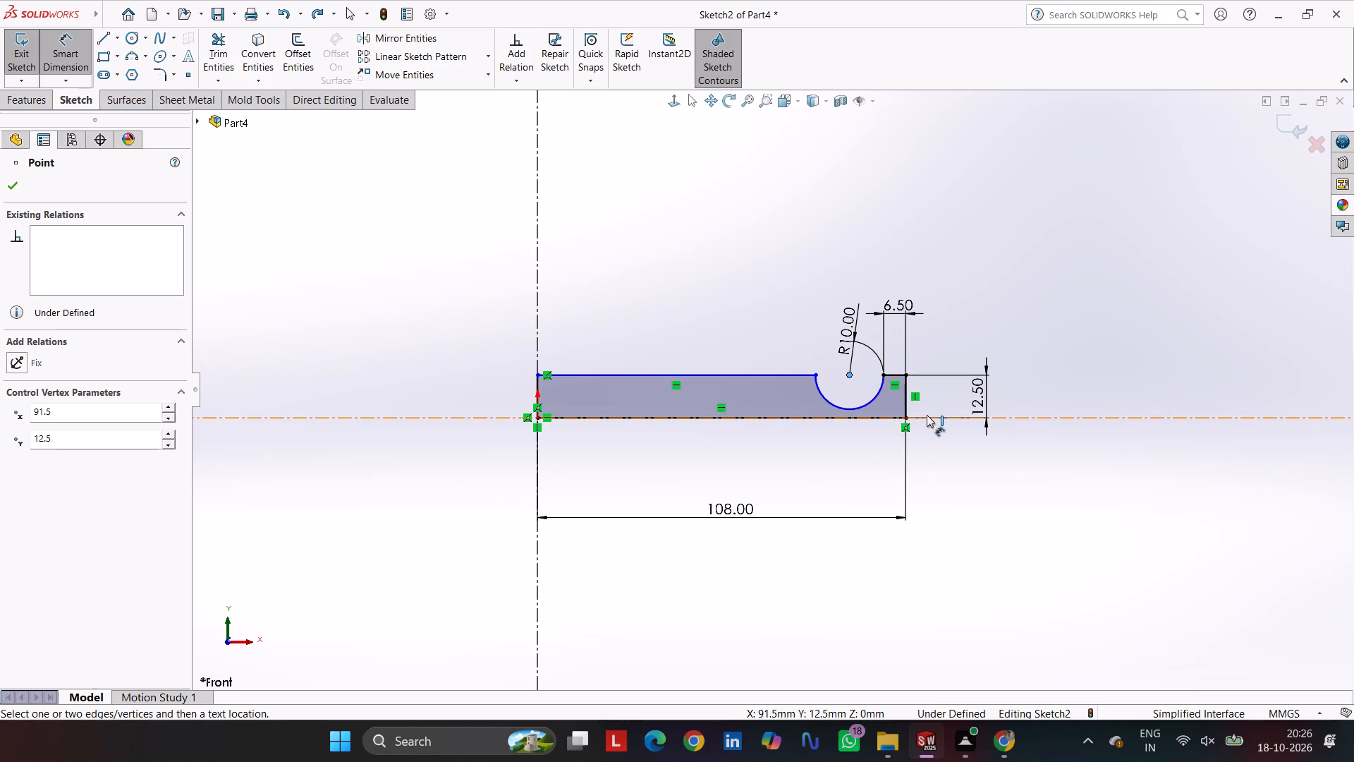
left_click(925, 418)
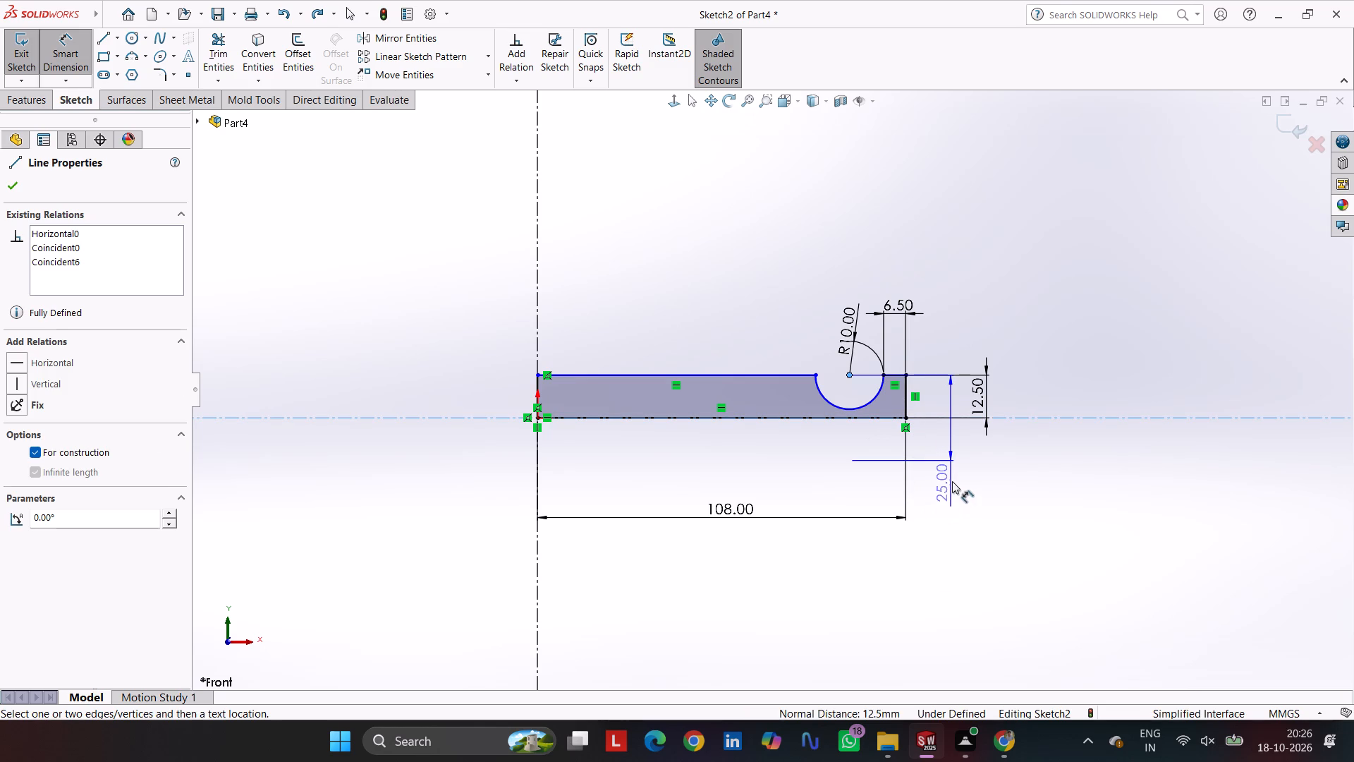
left_click(946, 500)
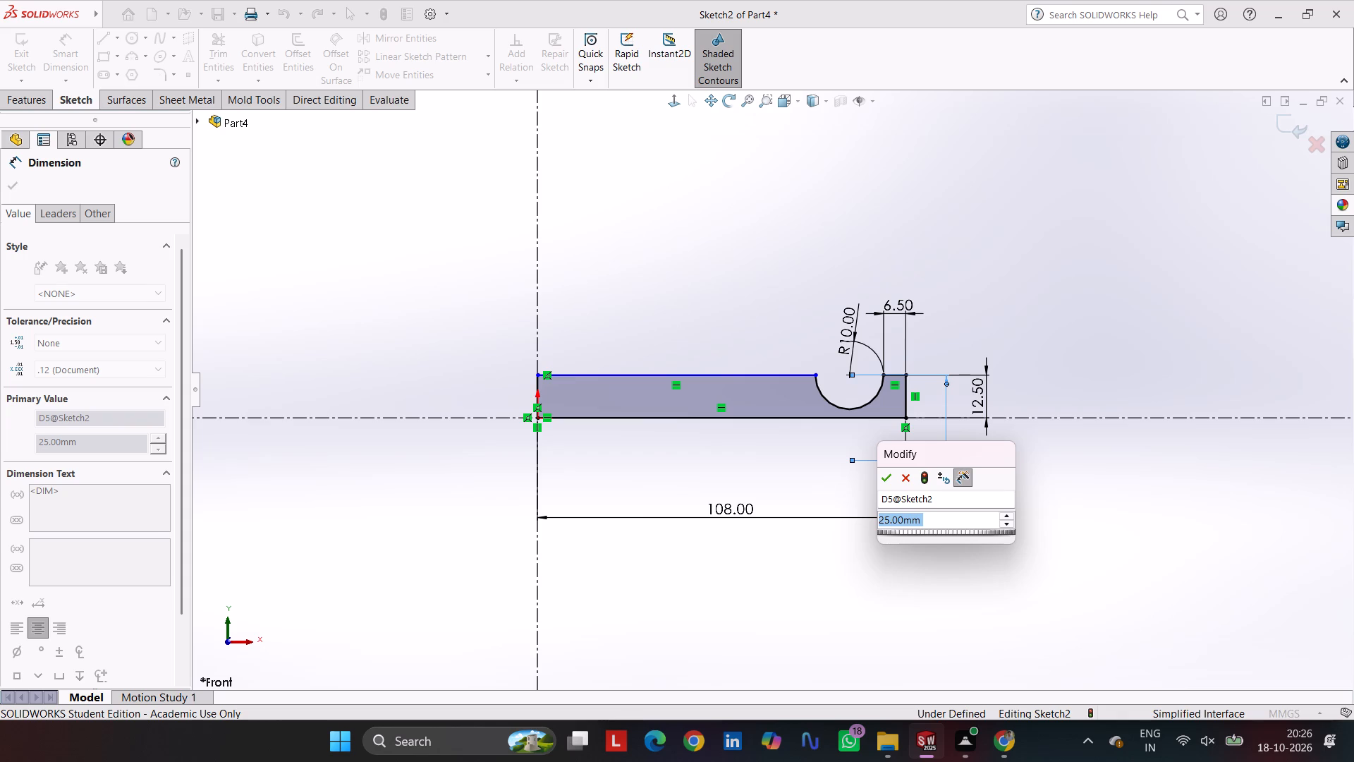
type("32")
key("Return")
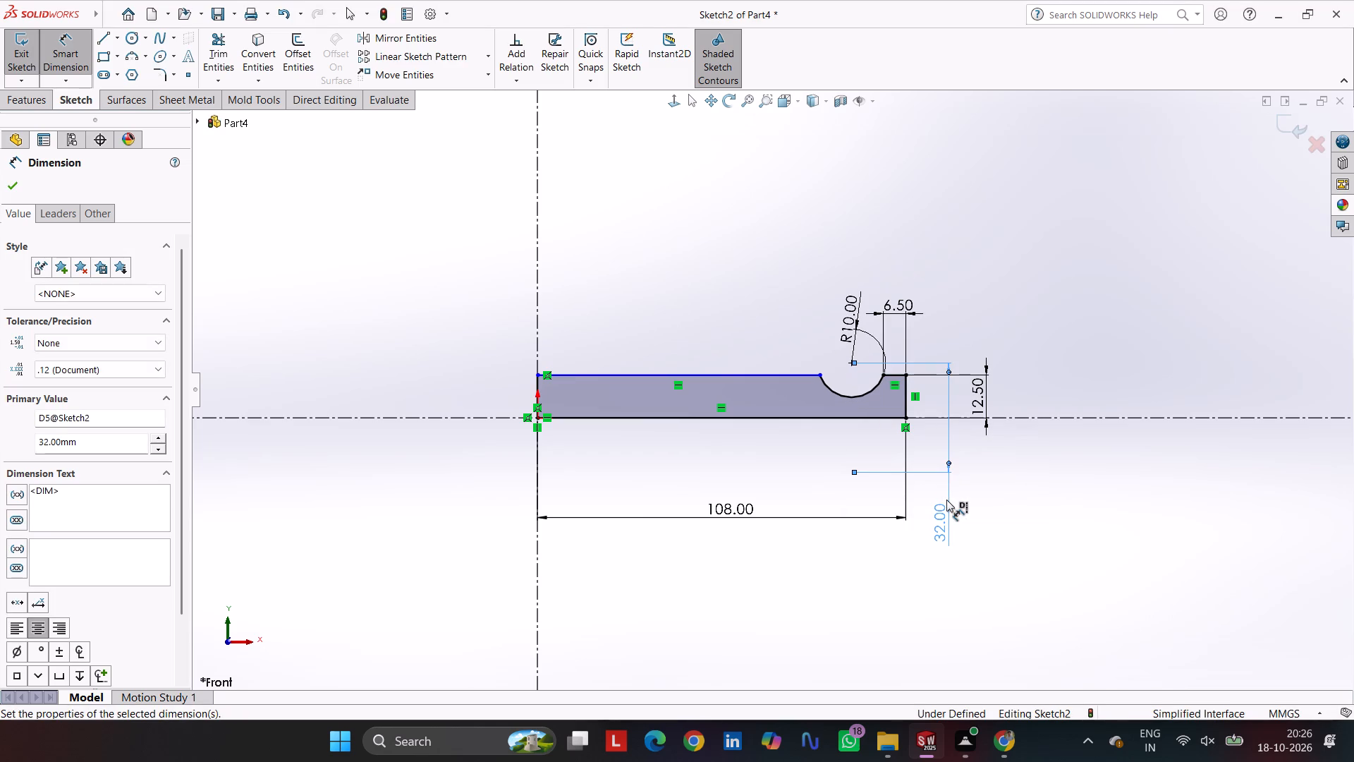
key("Escape")
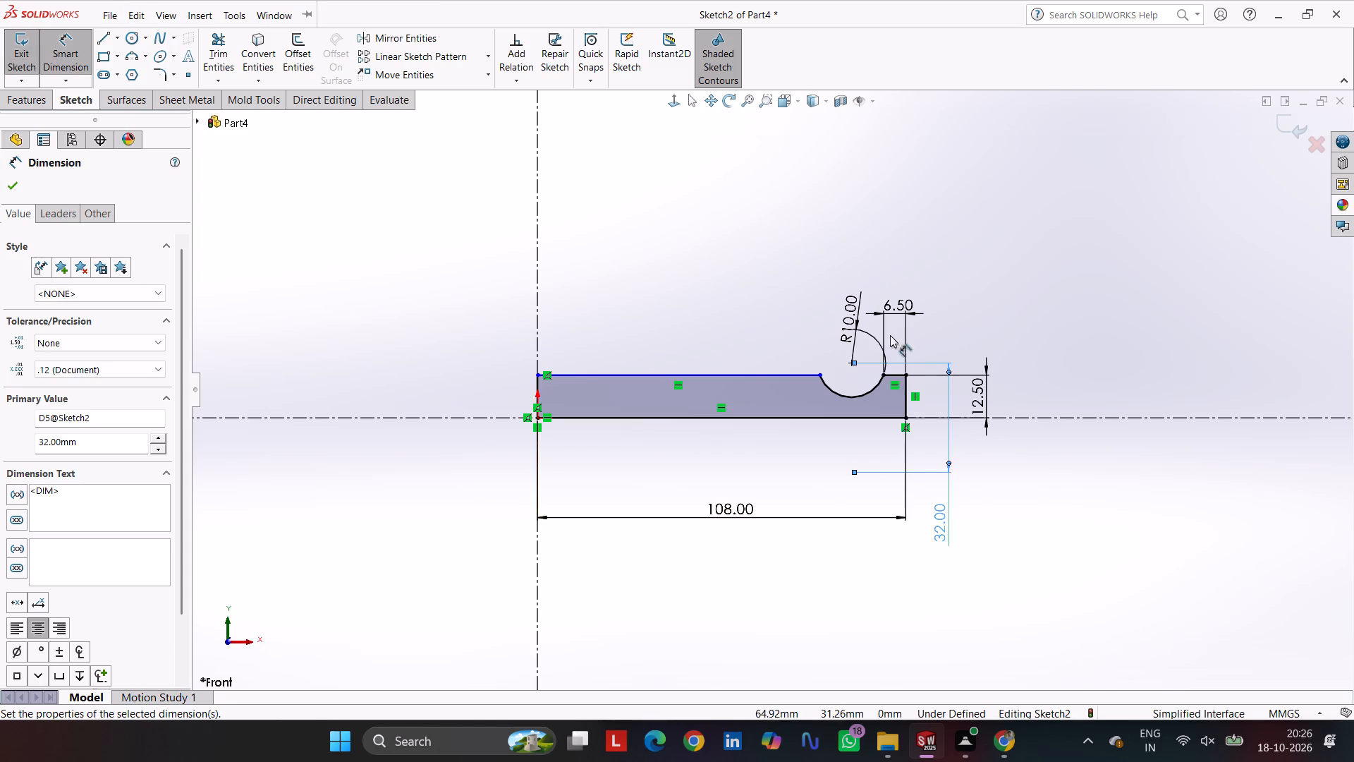
Dimension the distance between the profile's long top line and its bottom line, keeping the default value.
left_click(791, 378)
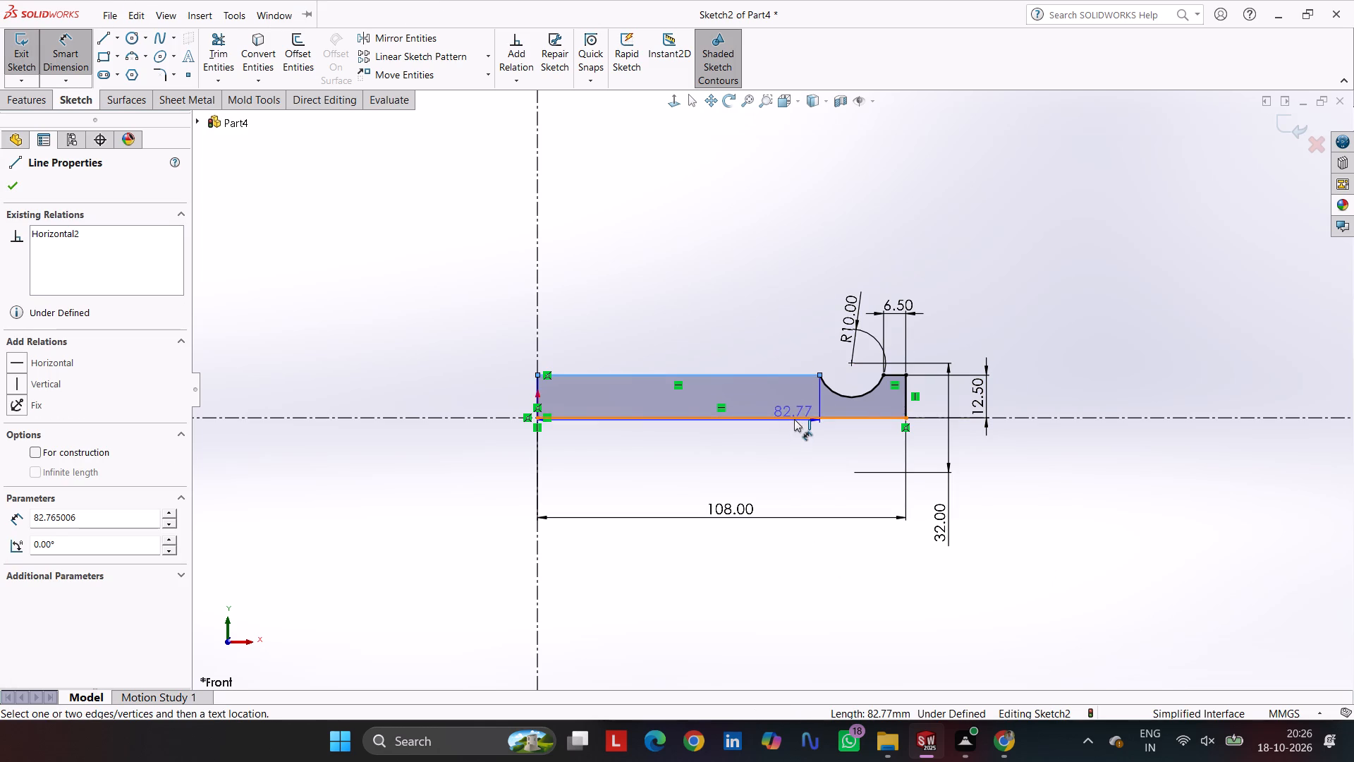
left_click(794, 419)
left_click(457, 394)
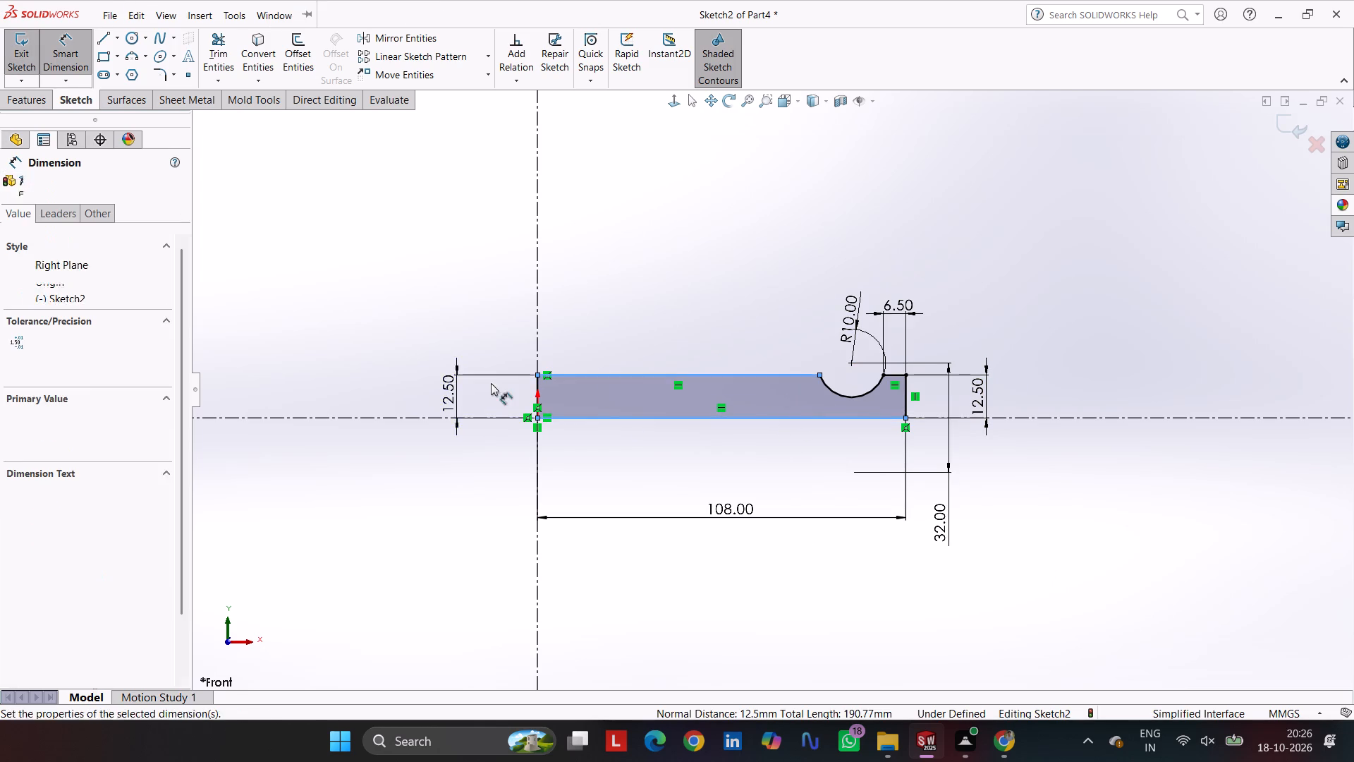
key("Escape")
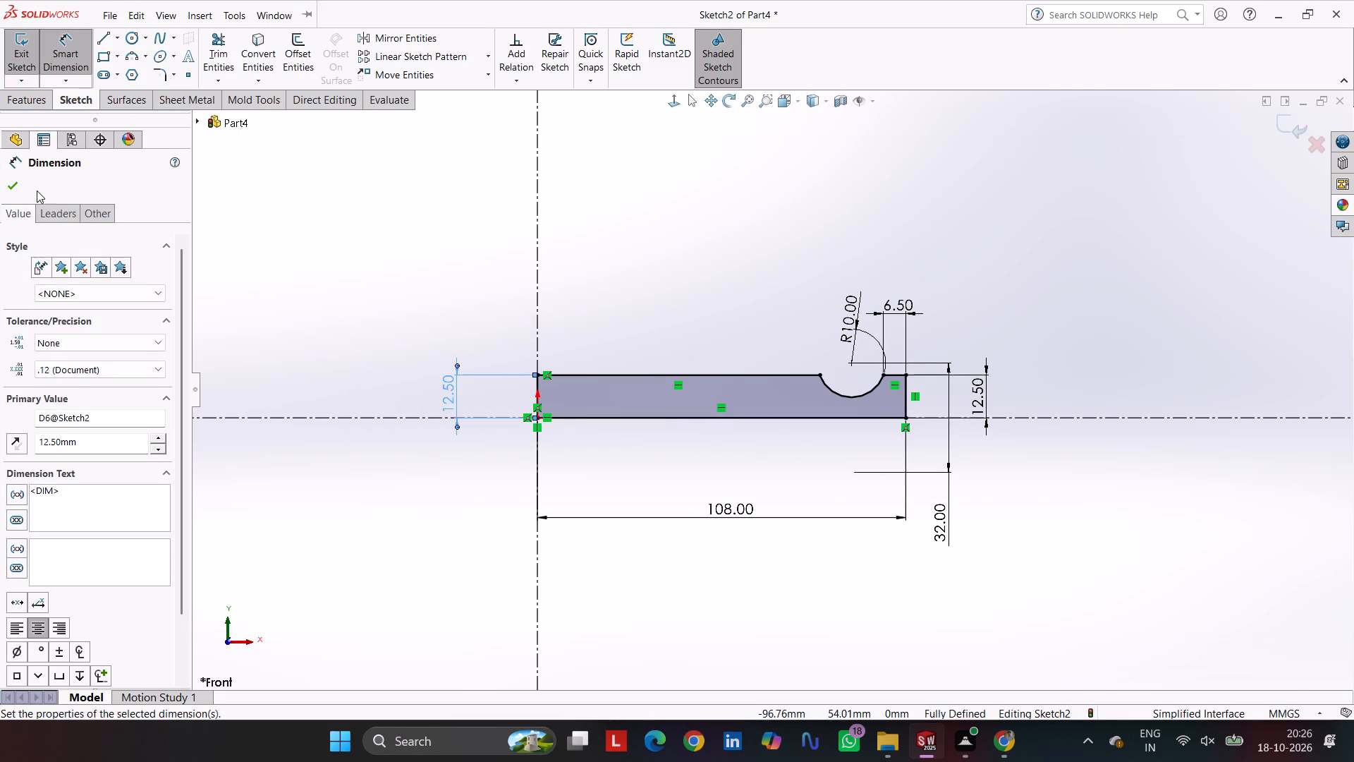
left_click(11, 188)
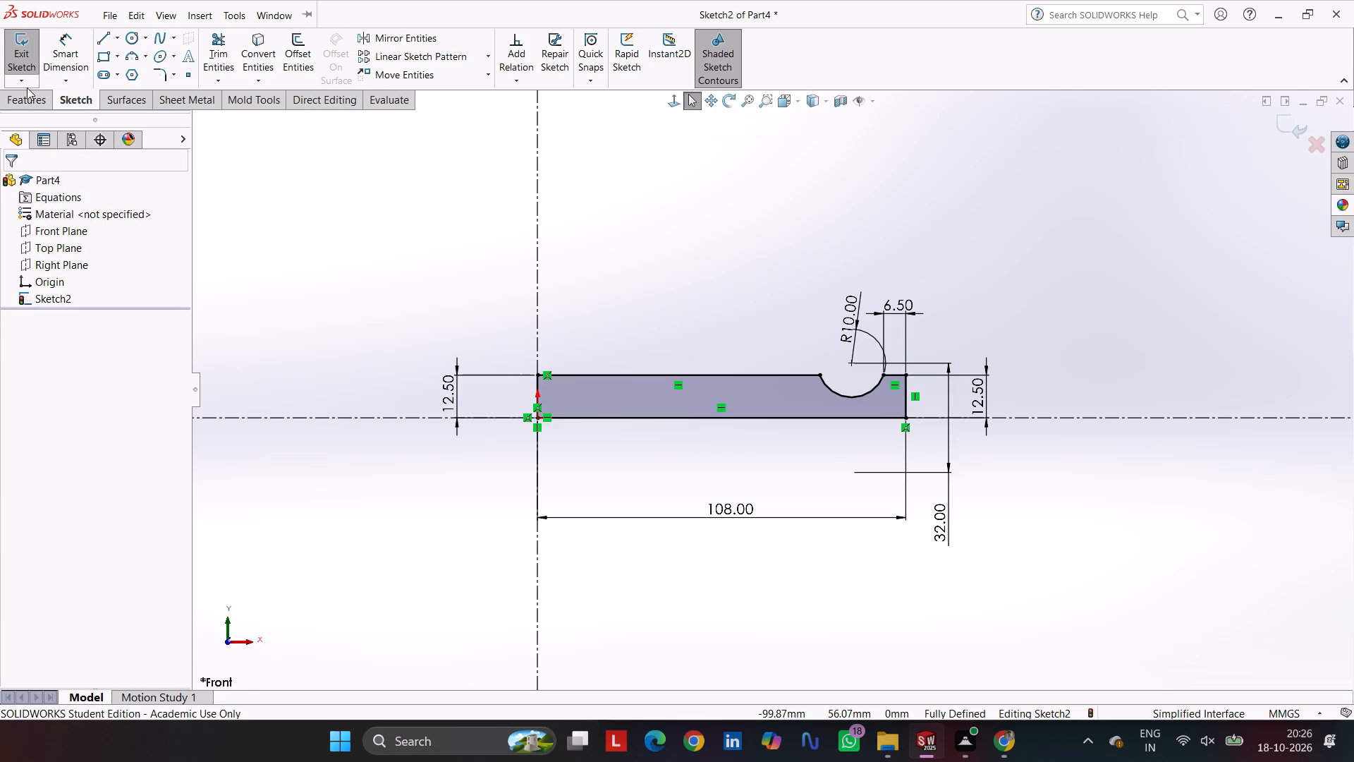
Revolve the updated half-profile 360 degrees about the horizontal centerline into a solid pin.
left_click(30, 102)
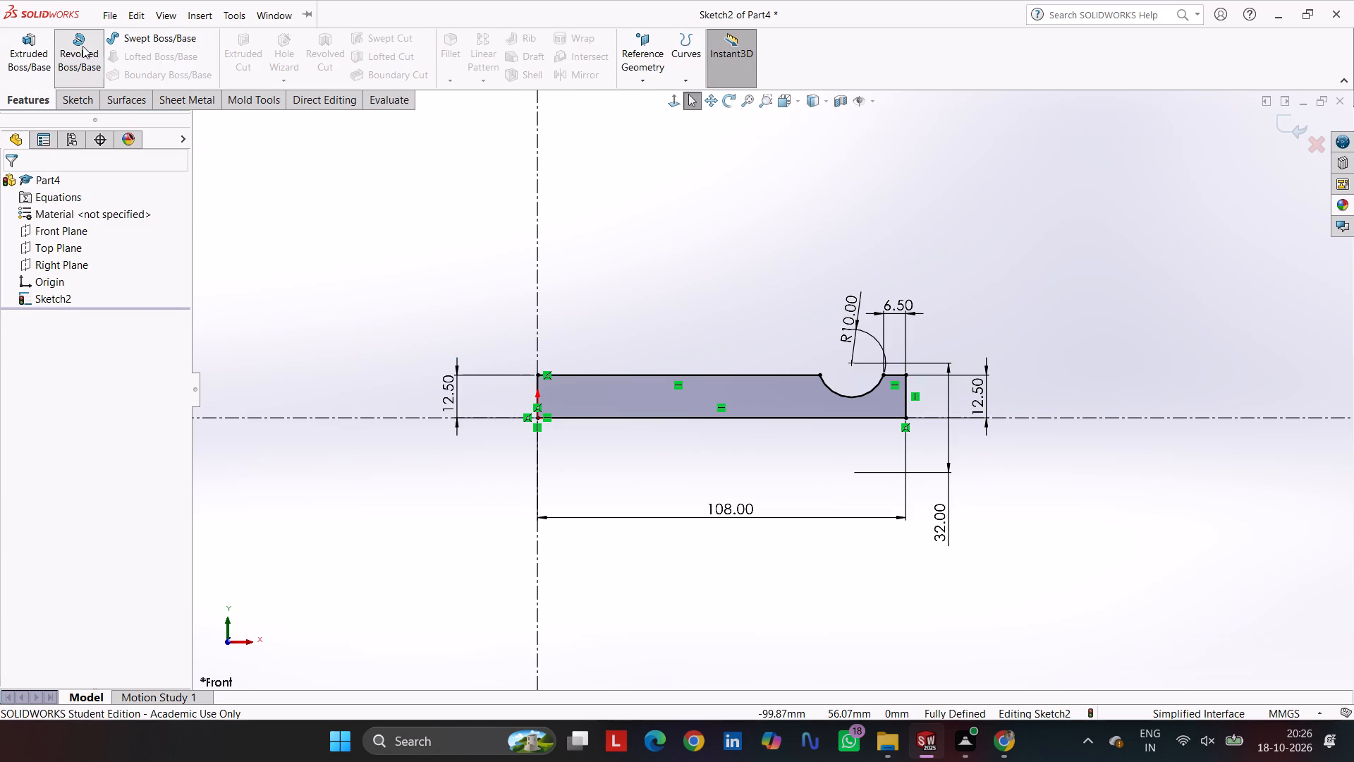
left_click(83, 46)
left_click(424, 298)
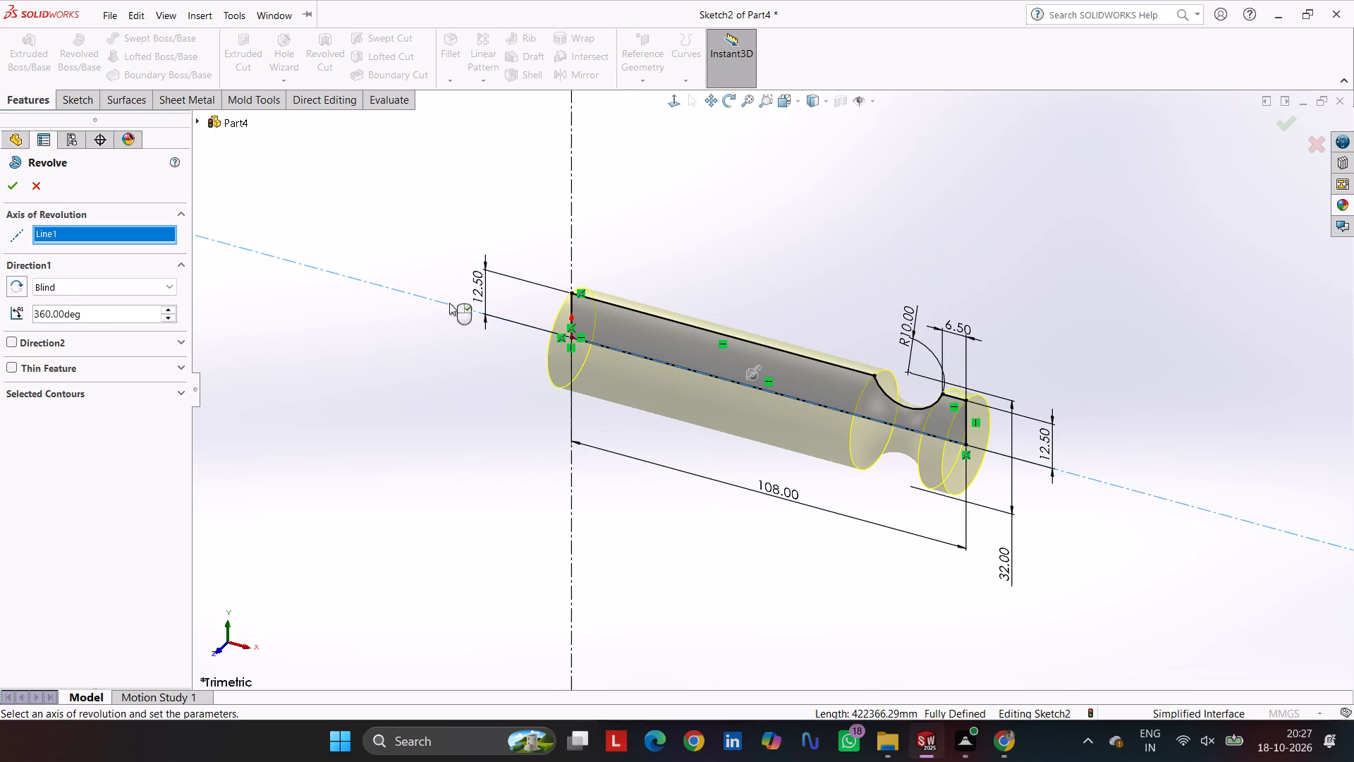
key("Return")
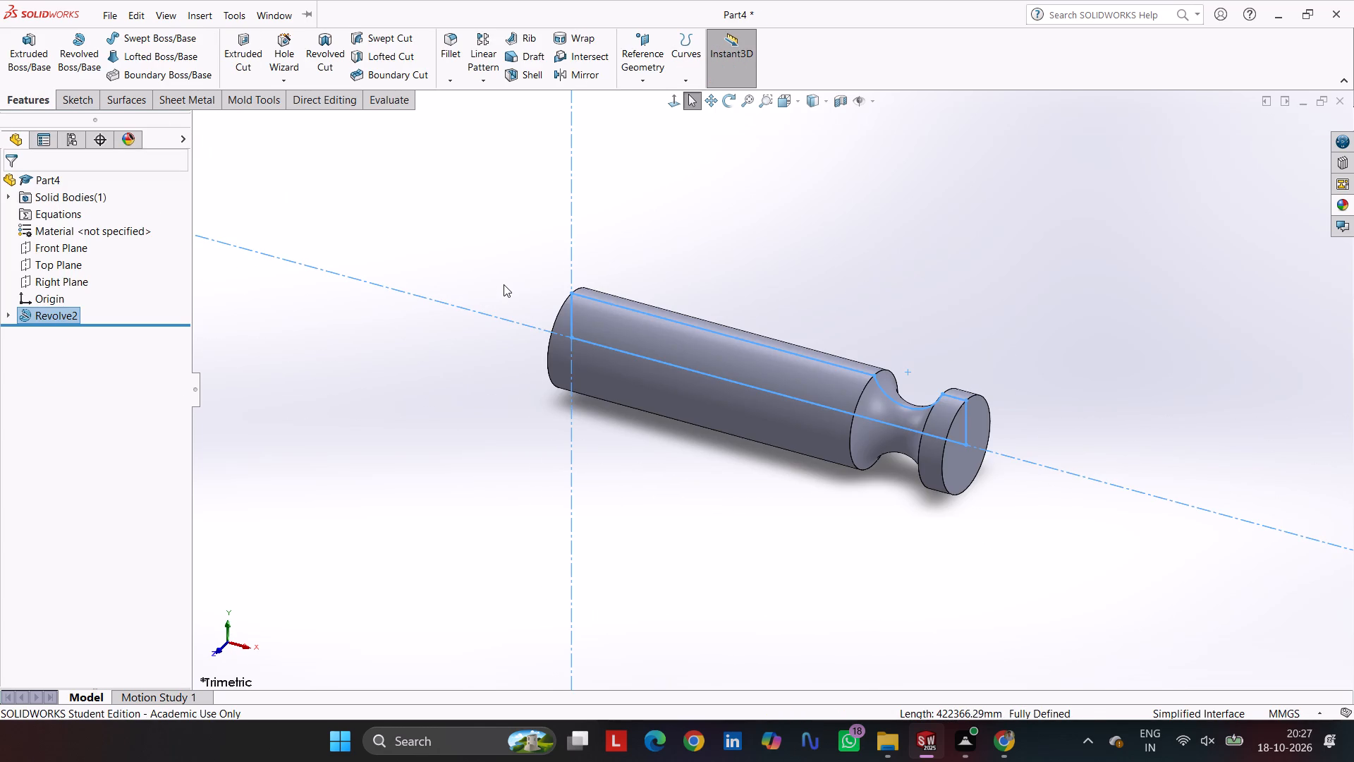
left_click(921, 211)
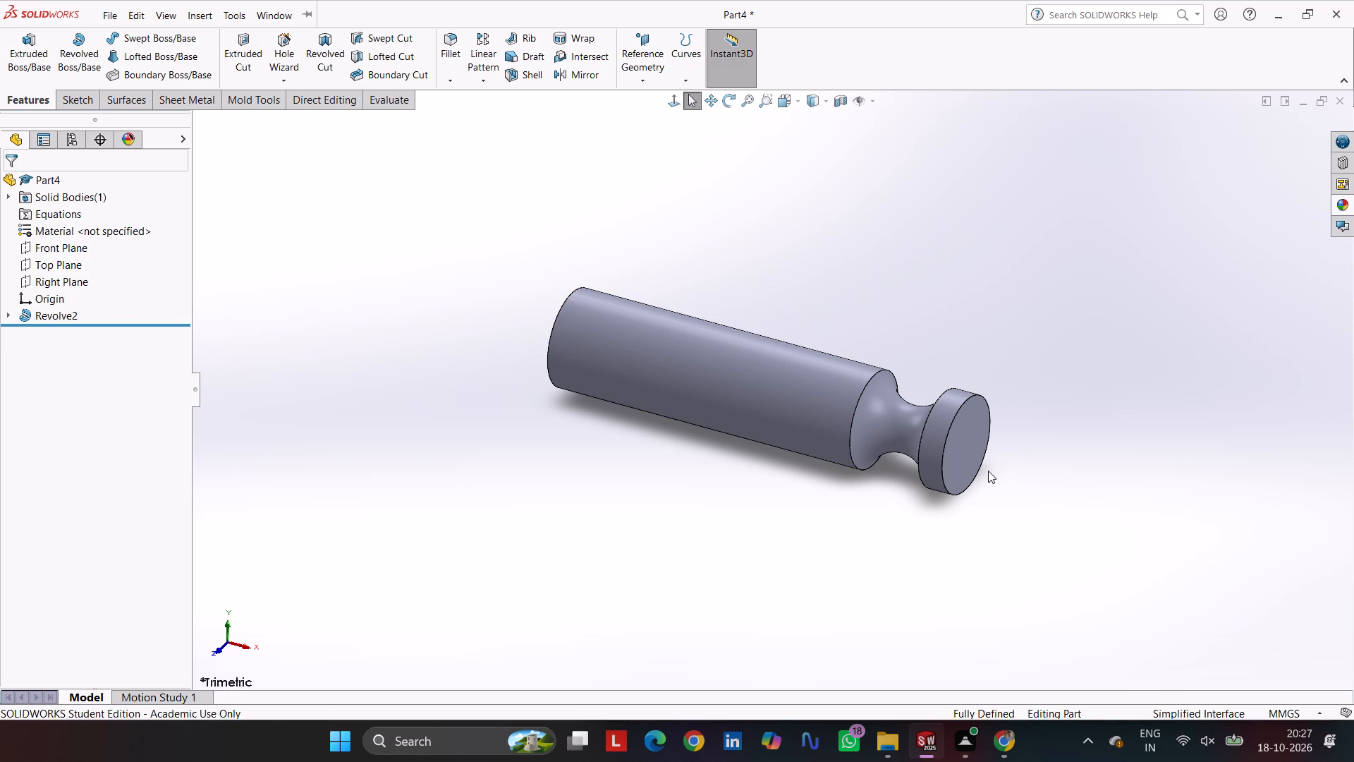
Start a sketch on the pin's flat end face farthest from the groove.
scroll(468, 483, "up", 1)
middle_click_drag(468, 483, 624, 533)
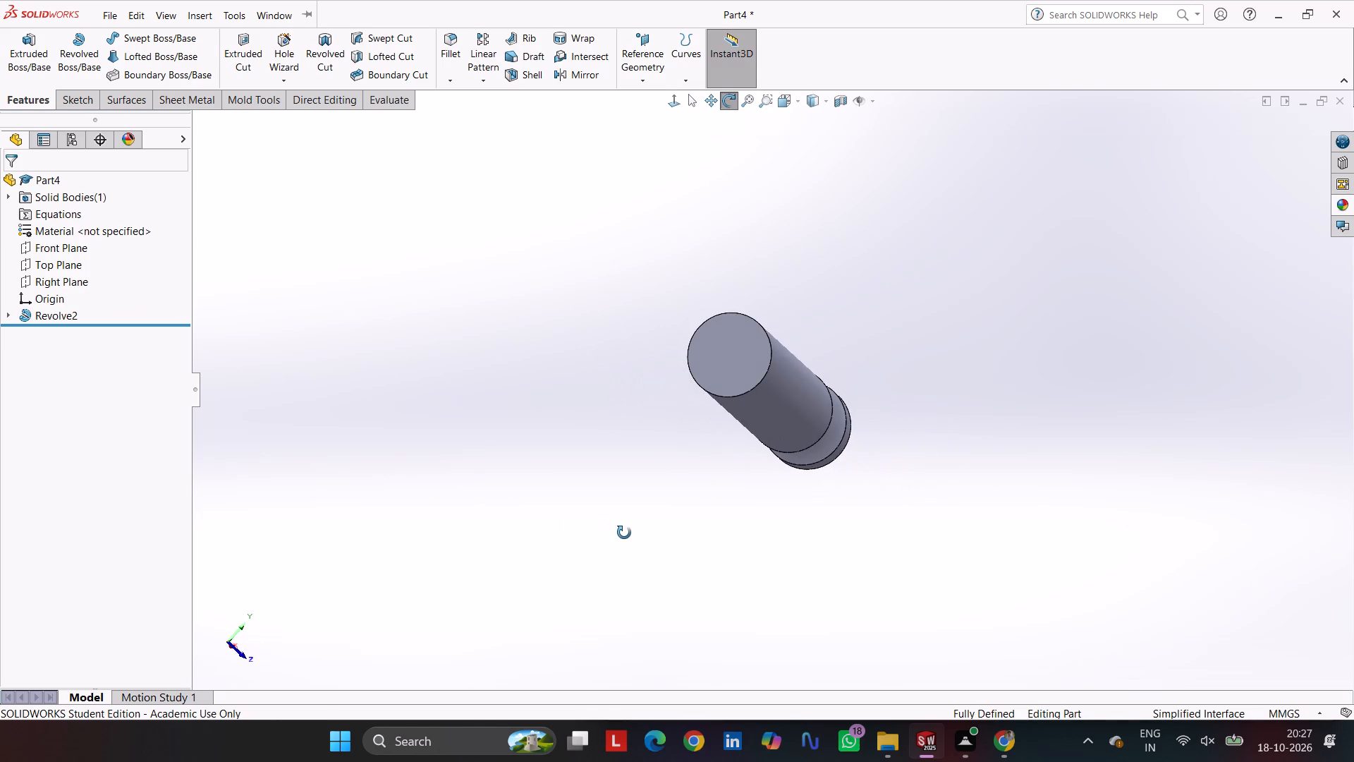
middle_click_drag(624, 533, 633, 524)
left_click(740, 344)
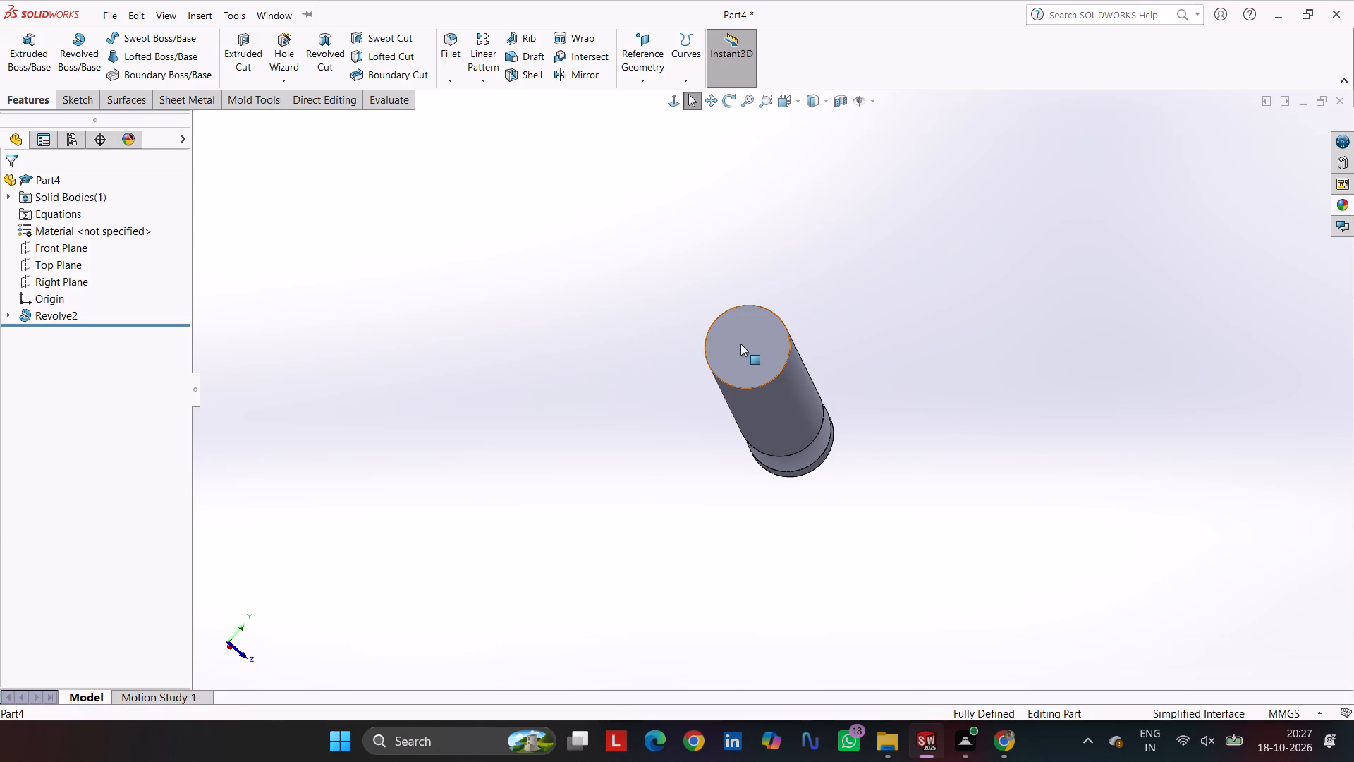
left_click(810, 307)
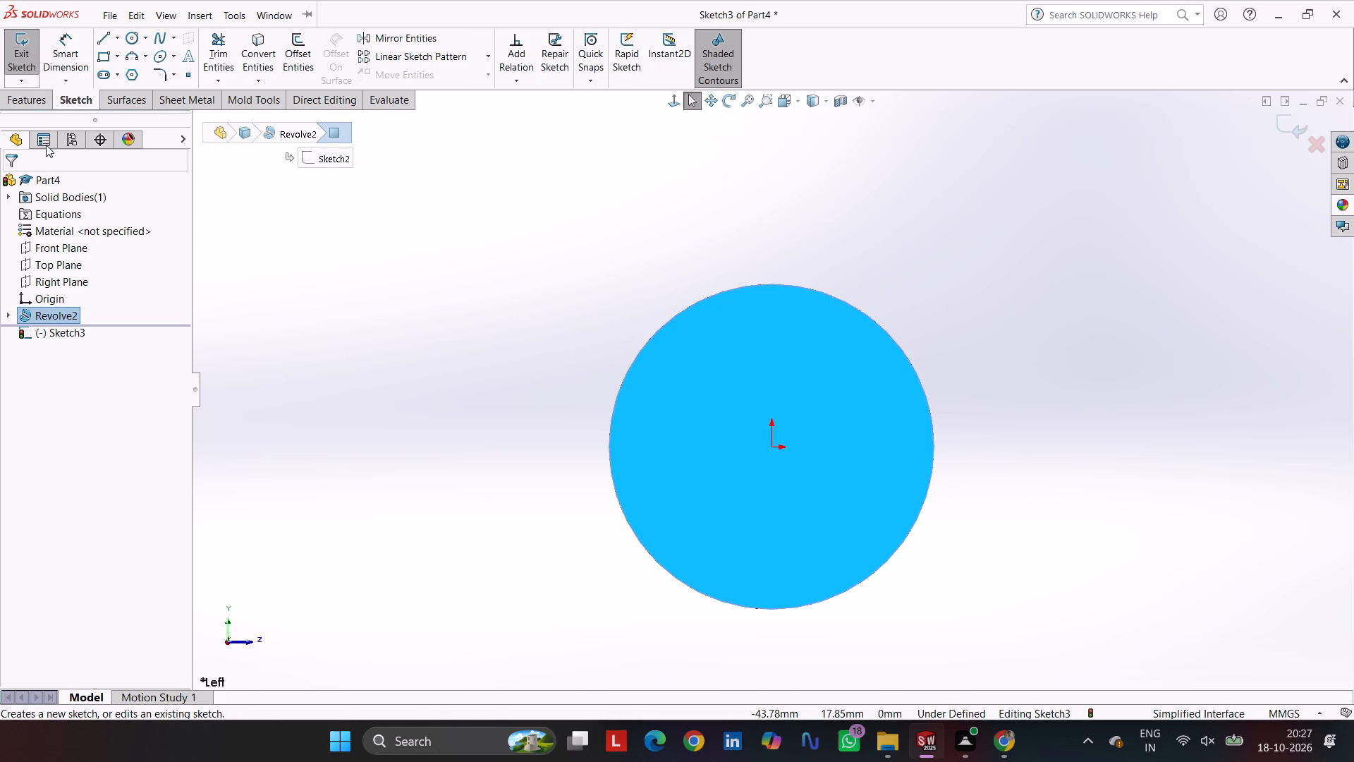
Draw one horizontal and one vertical infinite-length construction line through the origin on the end face.
left_click(106, 30)
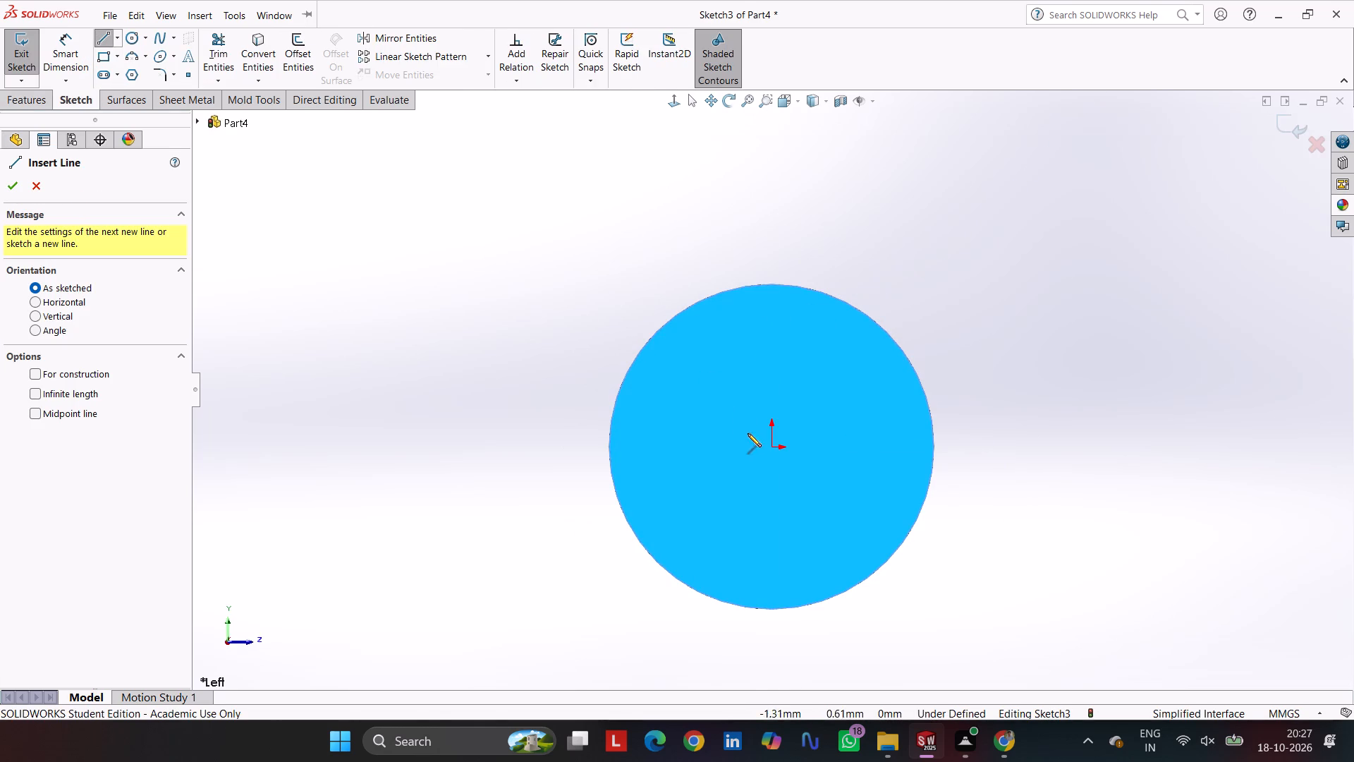
left_click(82, 298)
left_click(83, 379)
left_click(78, 389)
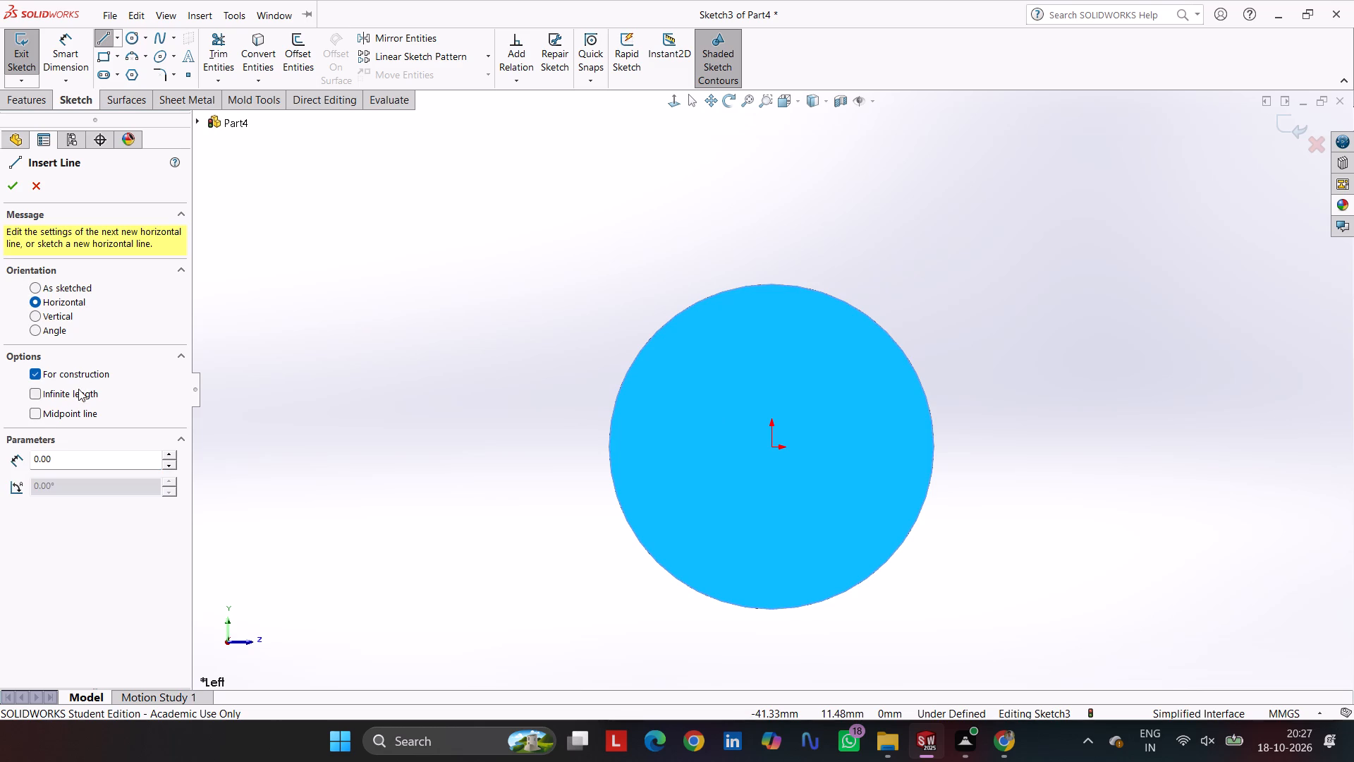
left_click(771, 447)
left_click(16, 186)
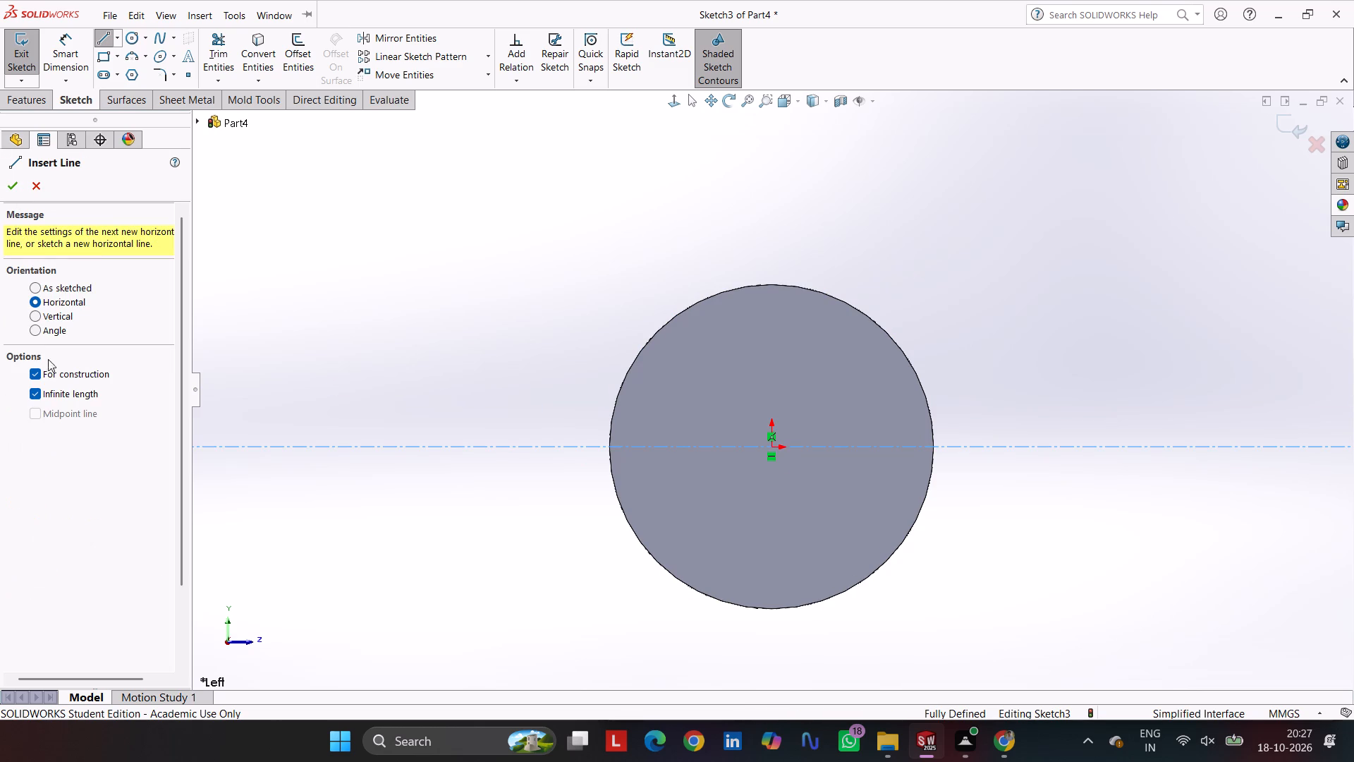
left_click(59, 315)
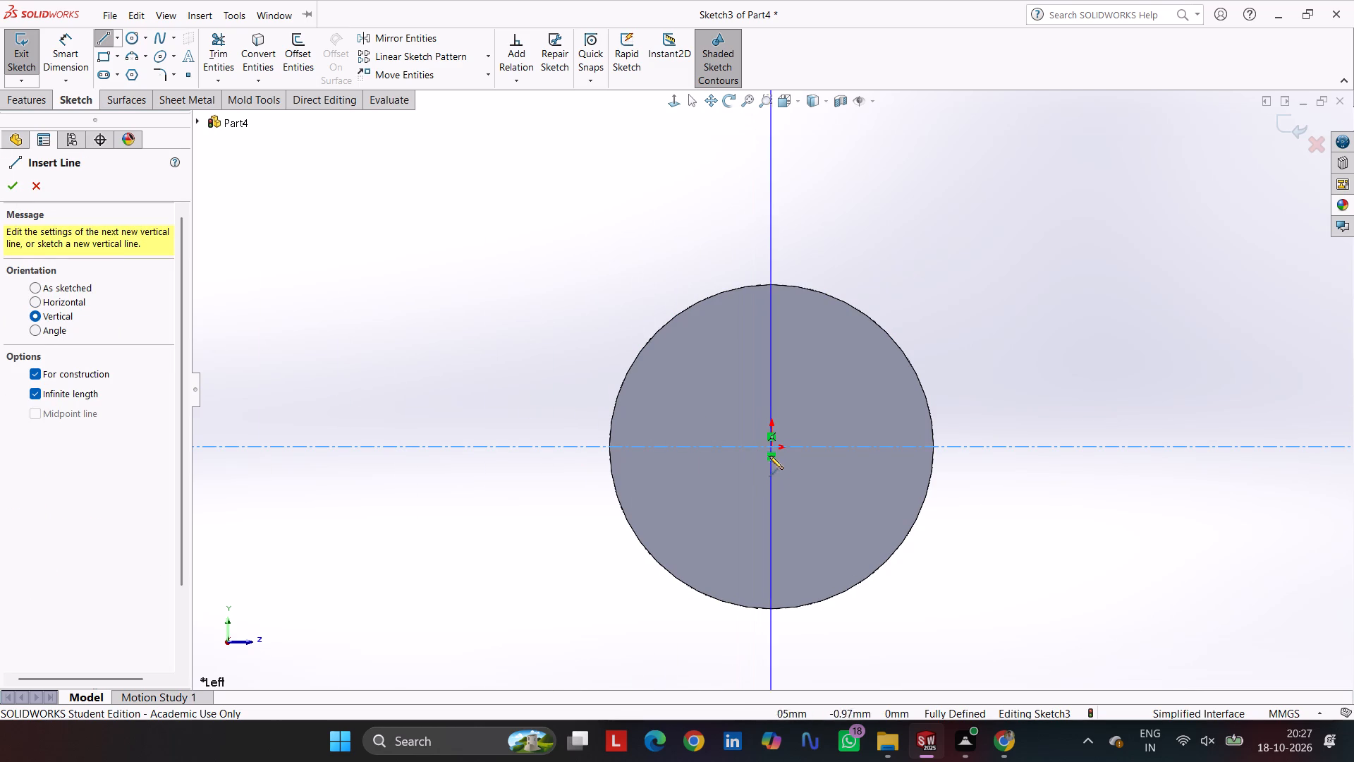
left_click(774, 445)
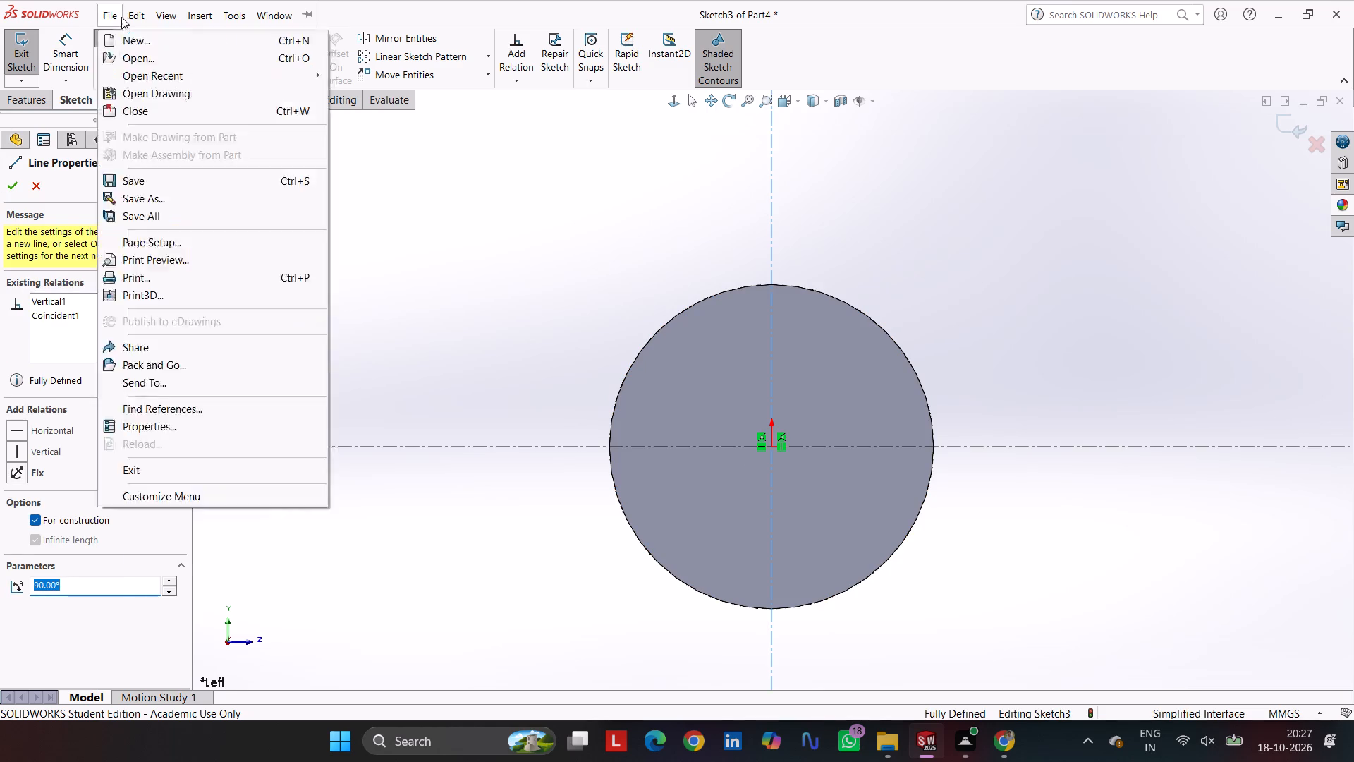
Draw a circle centred on the origin inside the pin's end face and set its diameter to 22 mm.
left_click(72, 44)
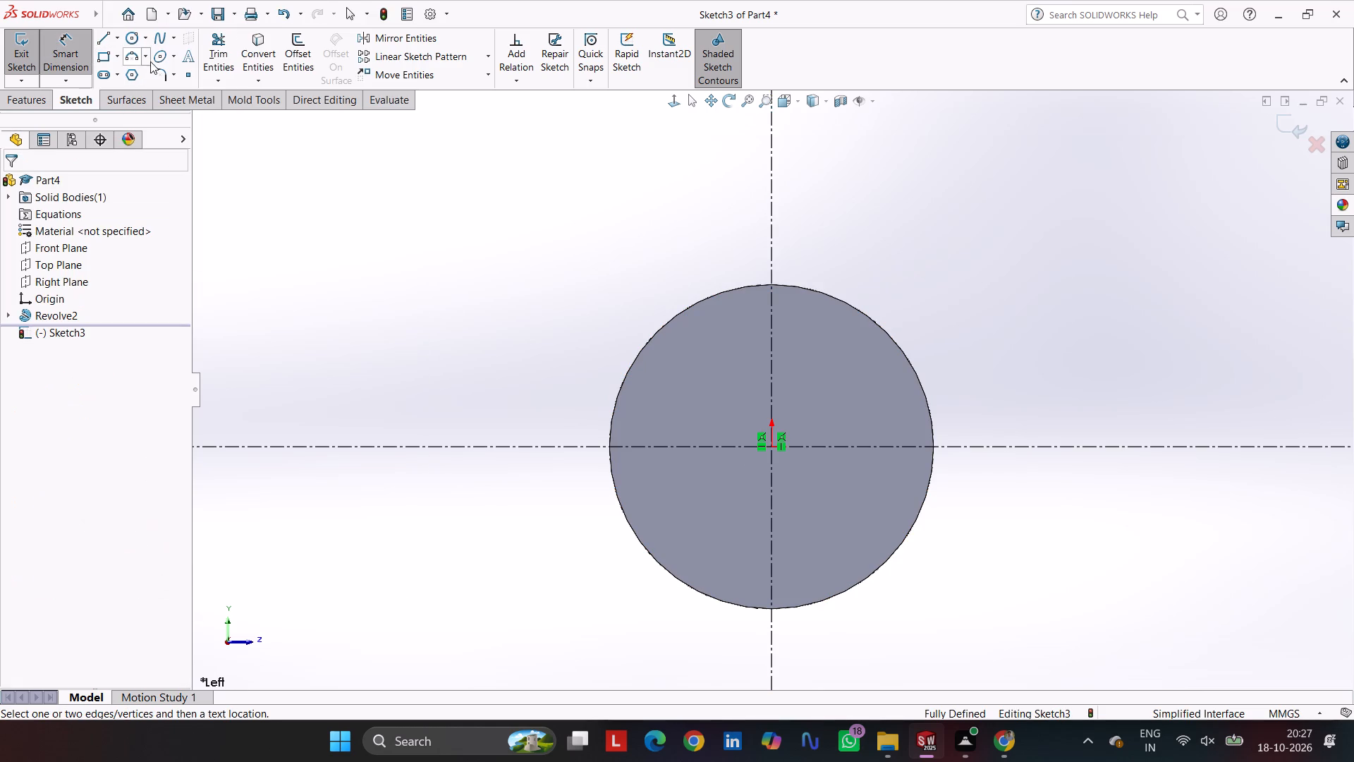
left_click(134, 36)
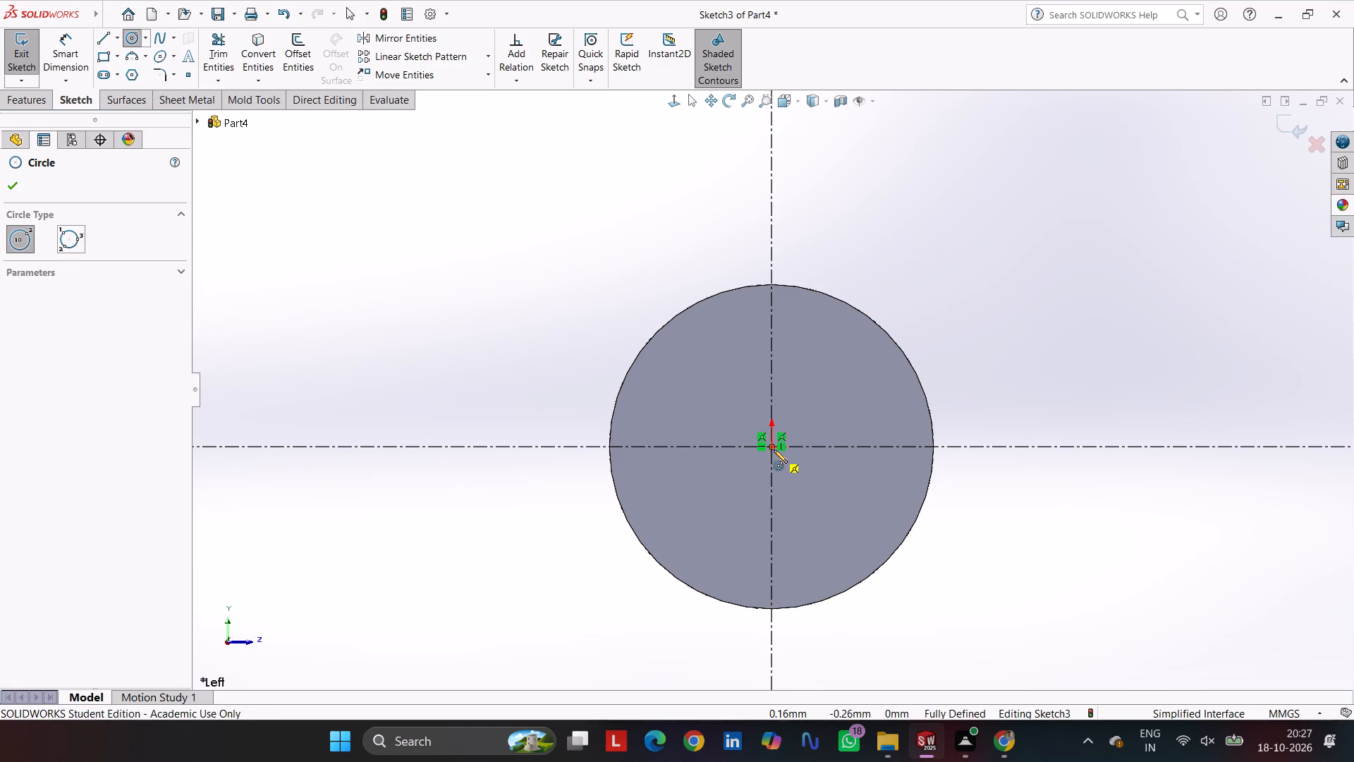
left_click(774, 449)
left_click(652, 524)
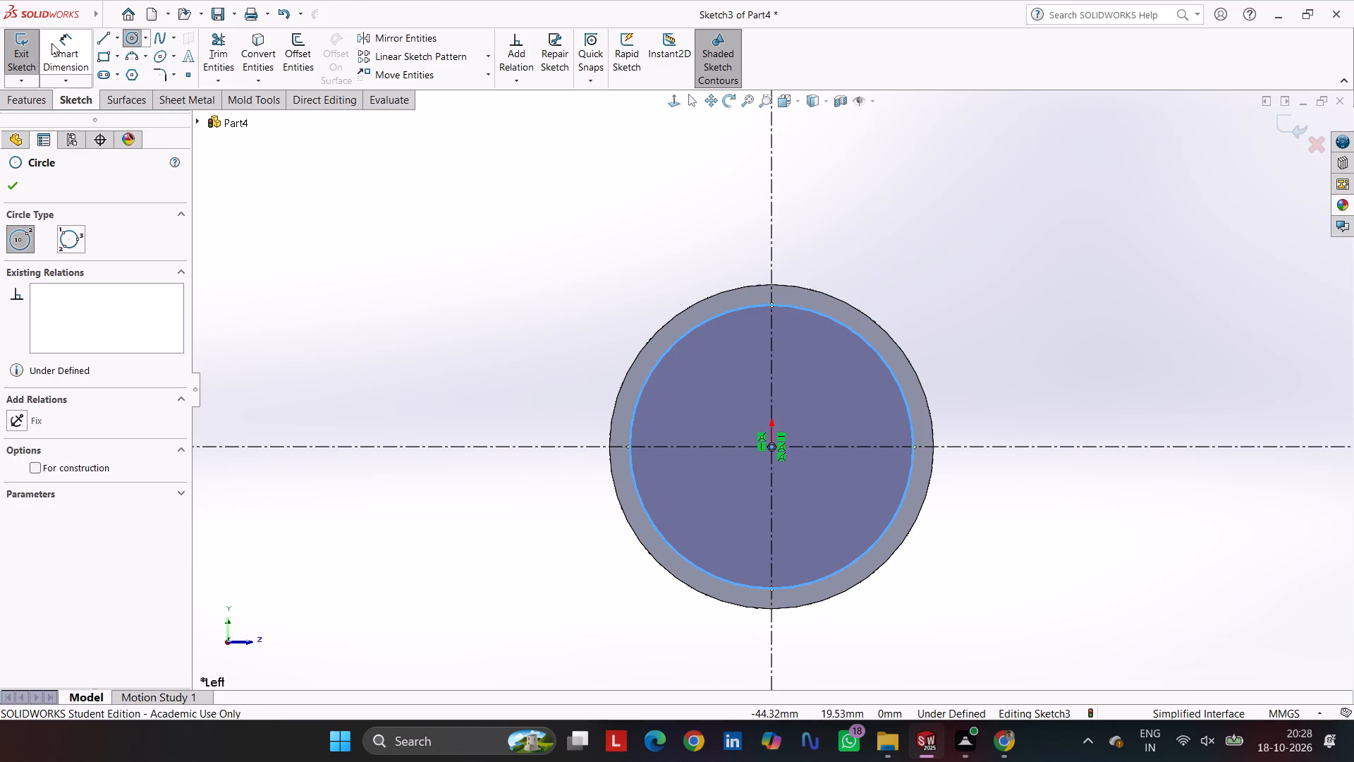
left_click(51, 43)
left_click(641, 391)
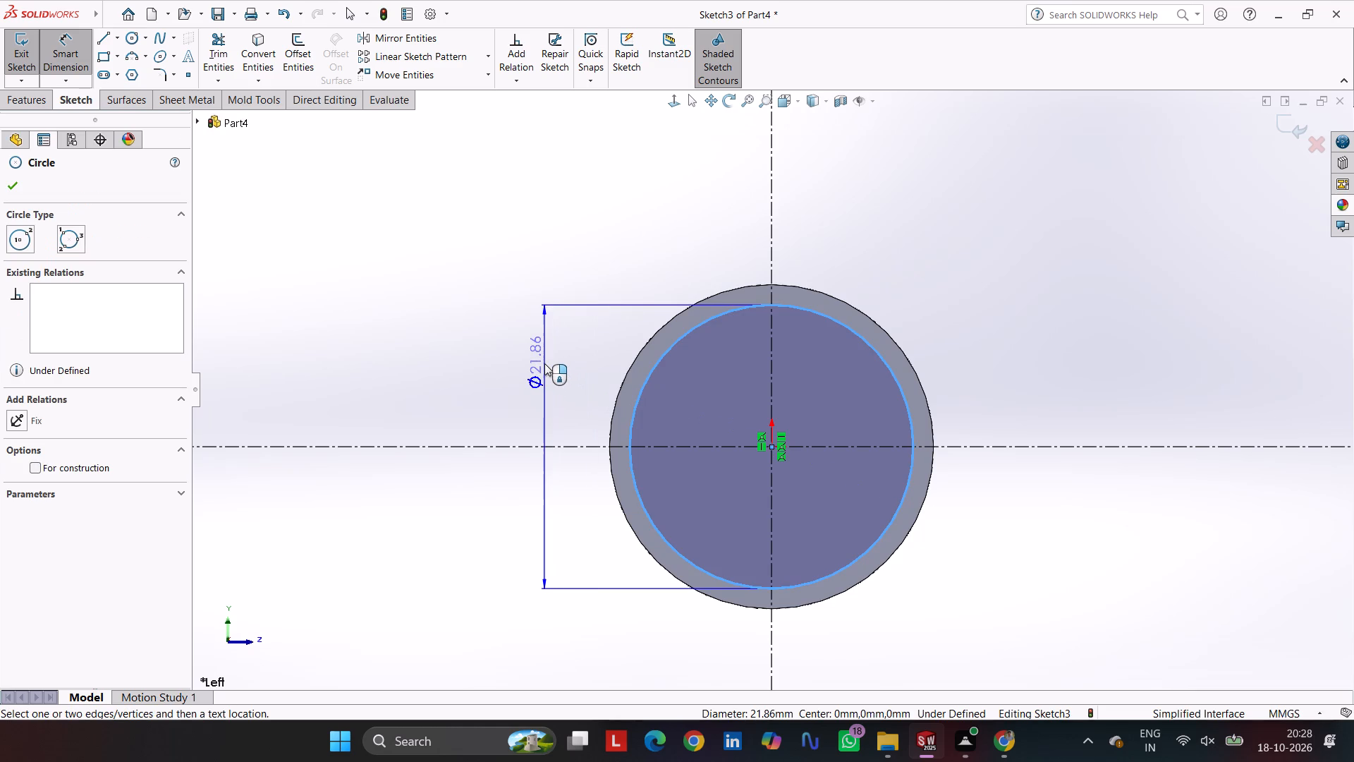
left_click(544, 363)
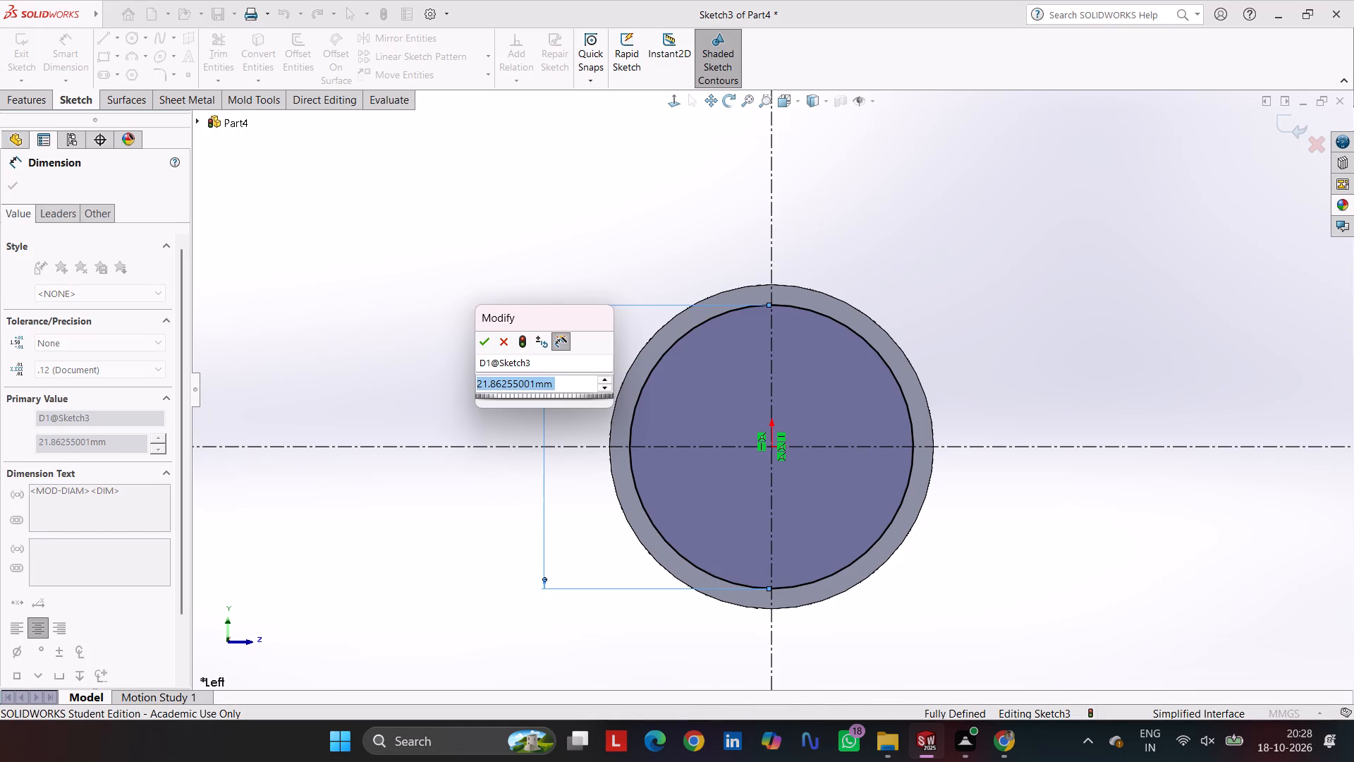
type("11")
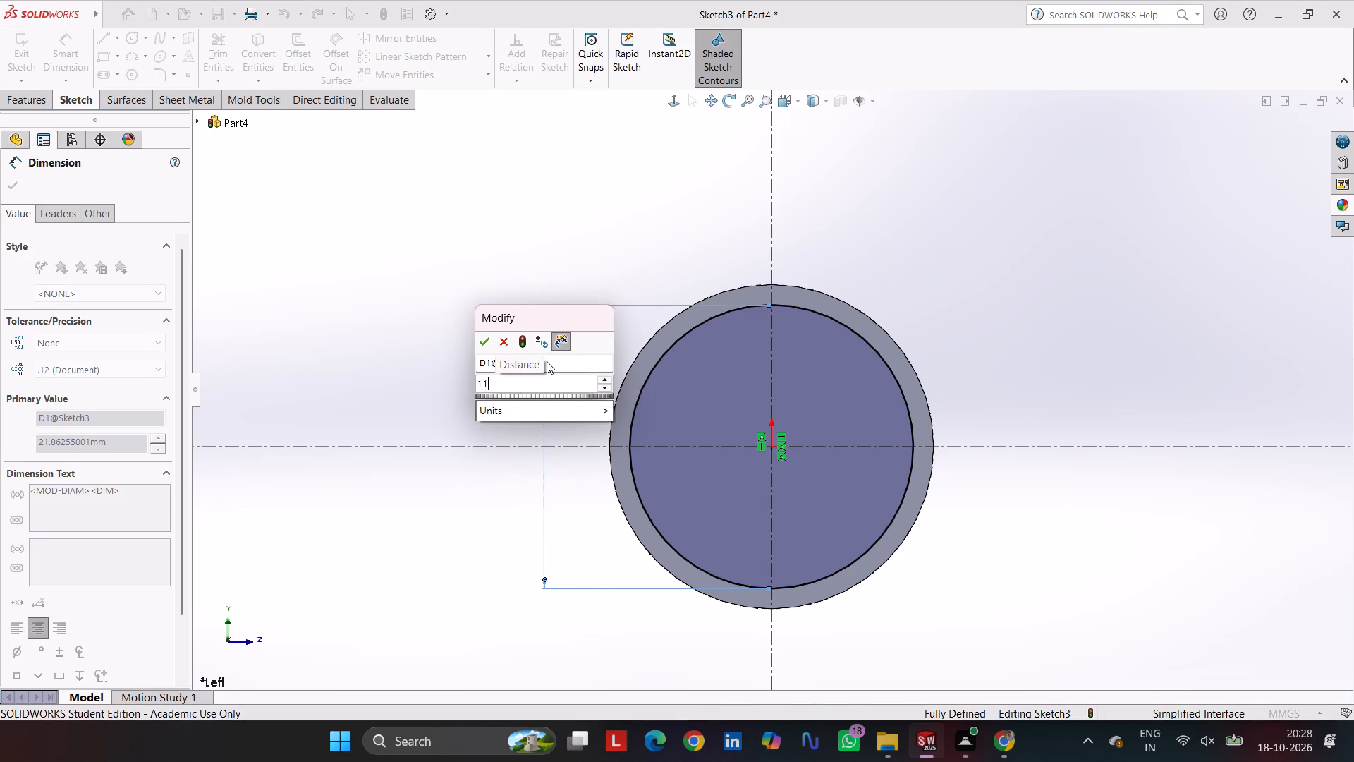
key("BackSpace")
key("BackSpace")
key("BackSpace")
type("22")
key("Return")
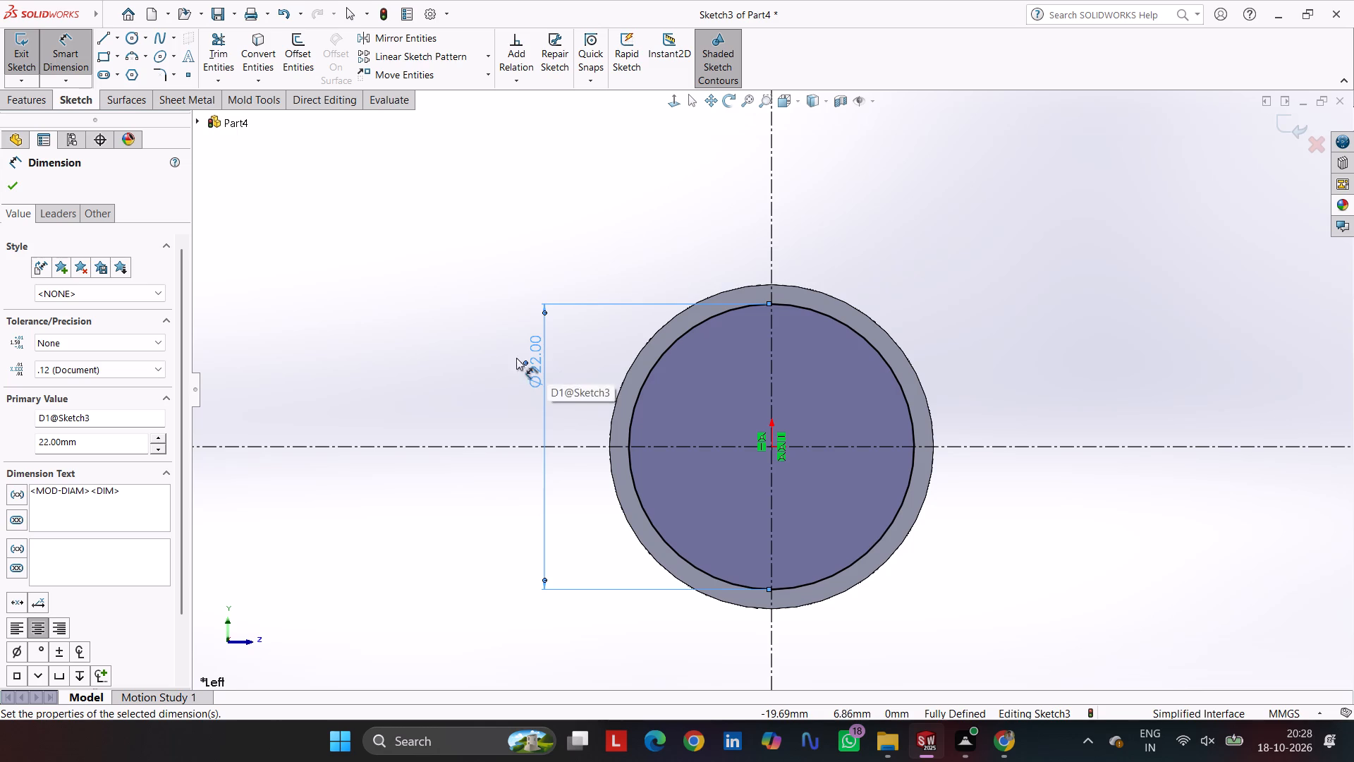
left_click(10, 184)
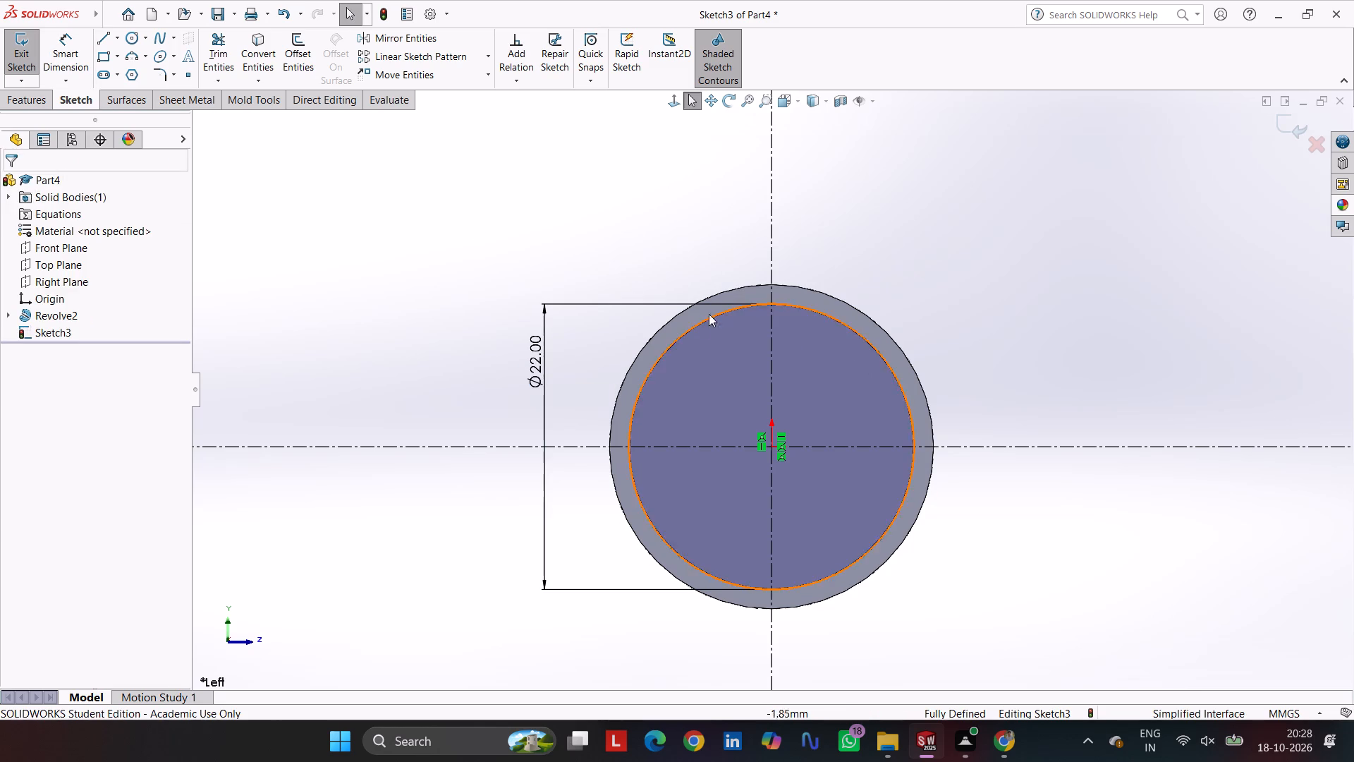
Convert the 22 mm circle to construction geometry.
left_click(694, 327)
left_click(757, 285)
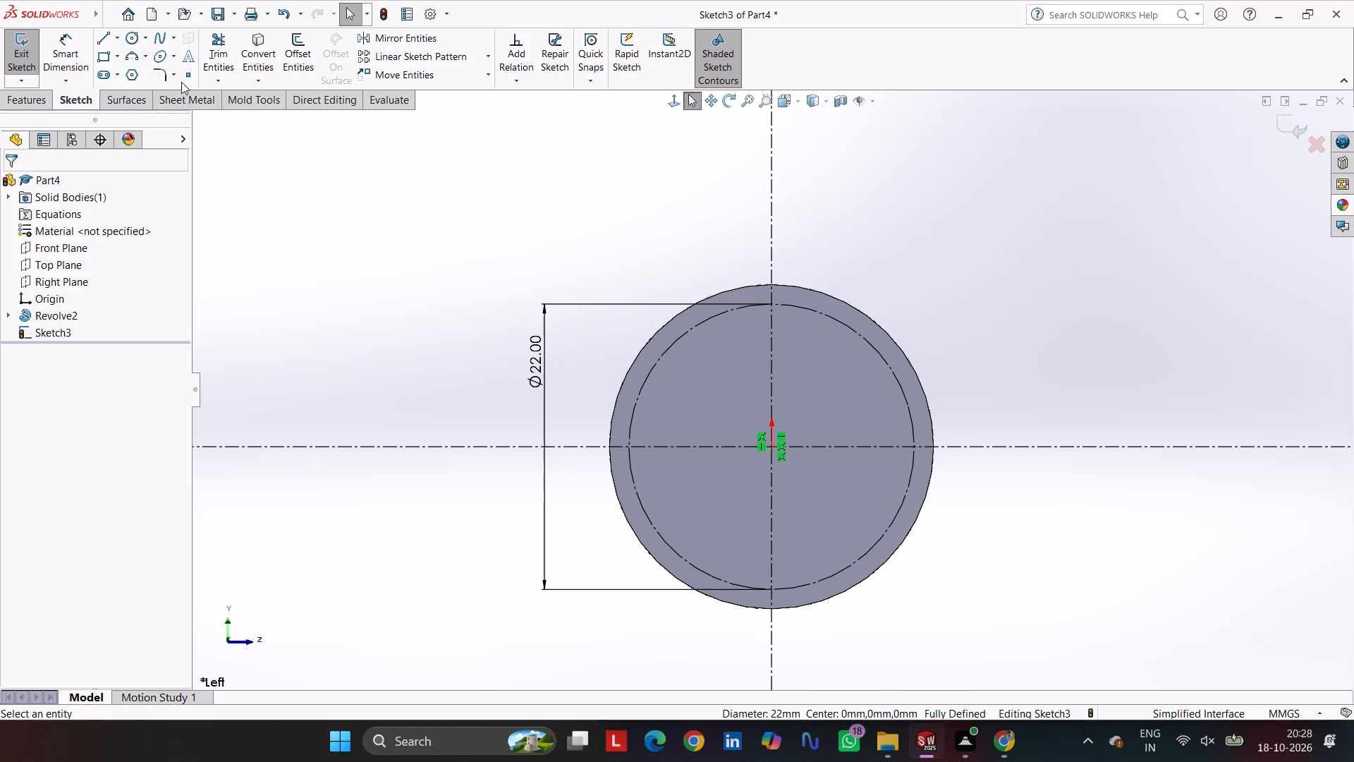
Draw a circle centred on the horizontal centerline just outside the end face and set its diameter to 12 mm.
left_click(132, 37)
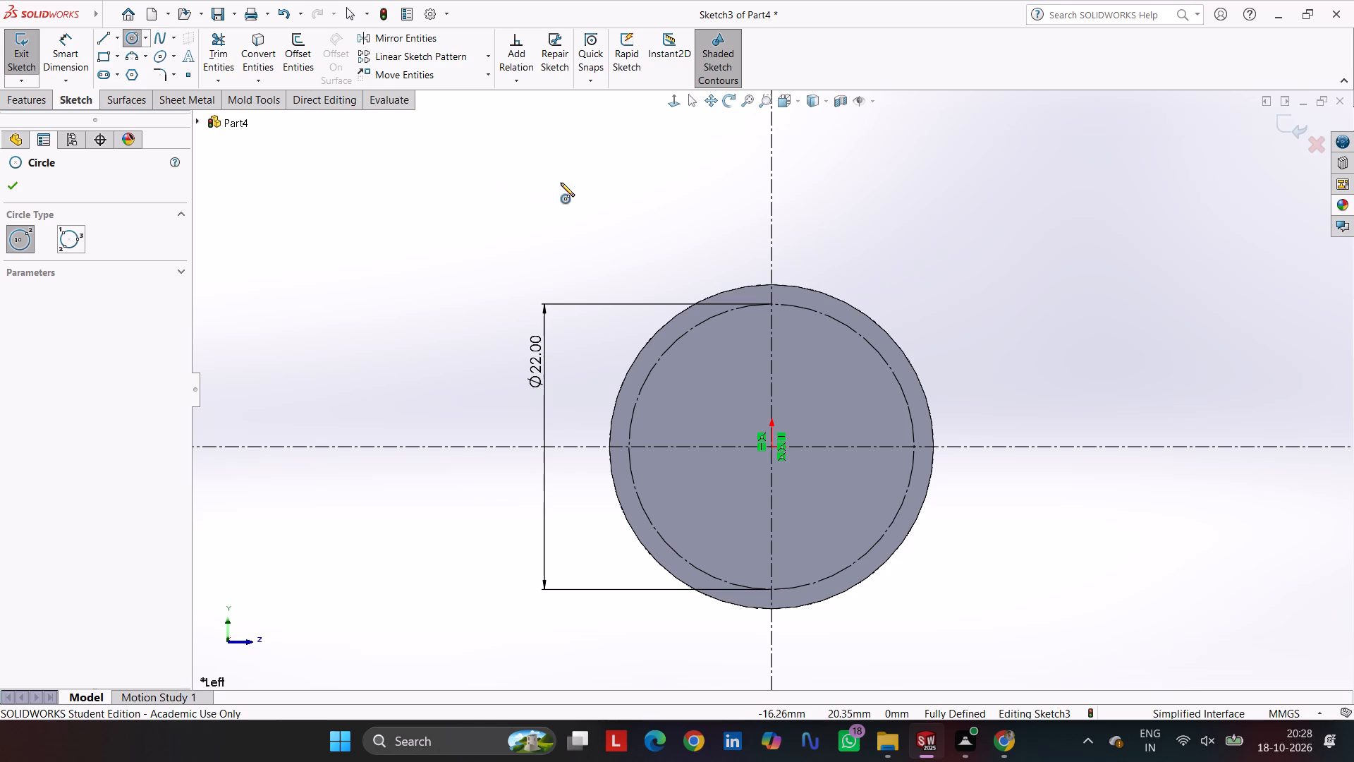
left_click(977, 445)
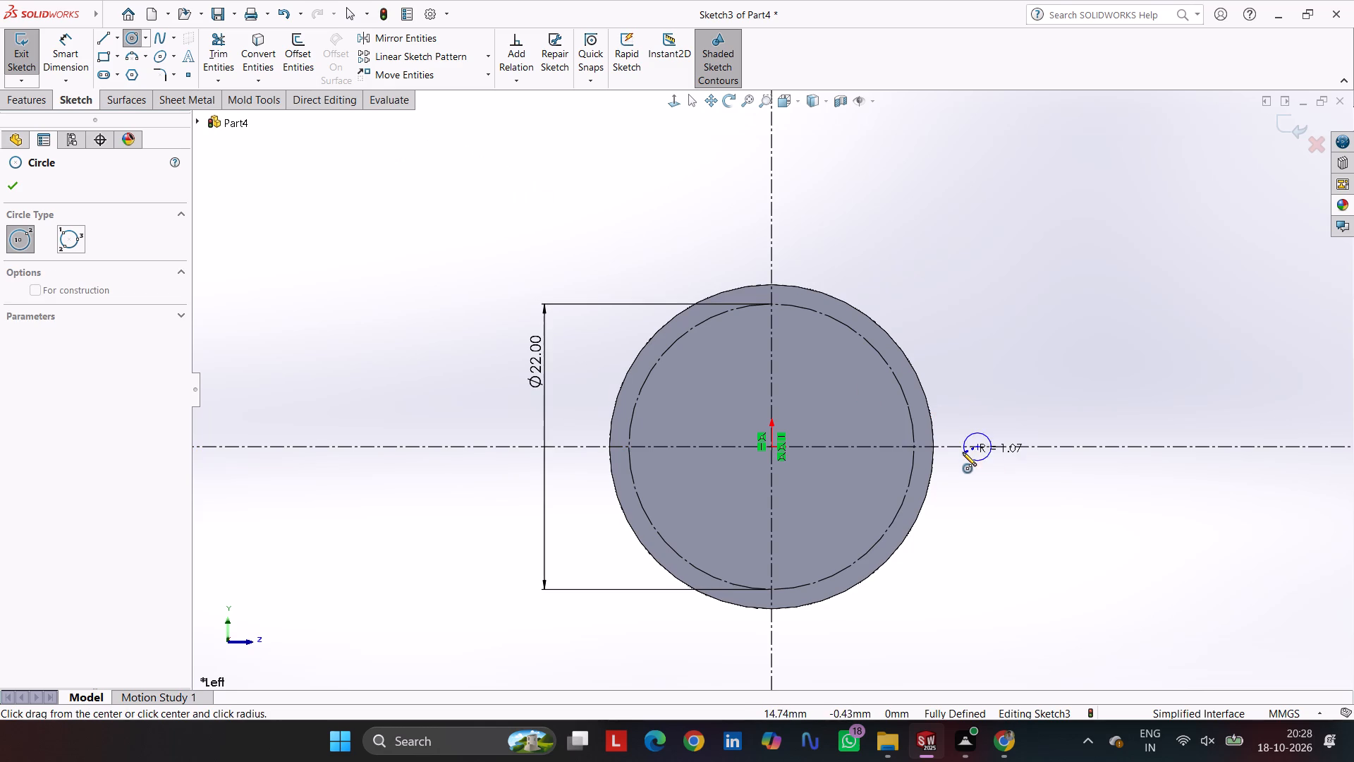
left_click(954, 456)
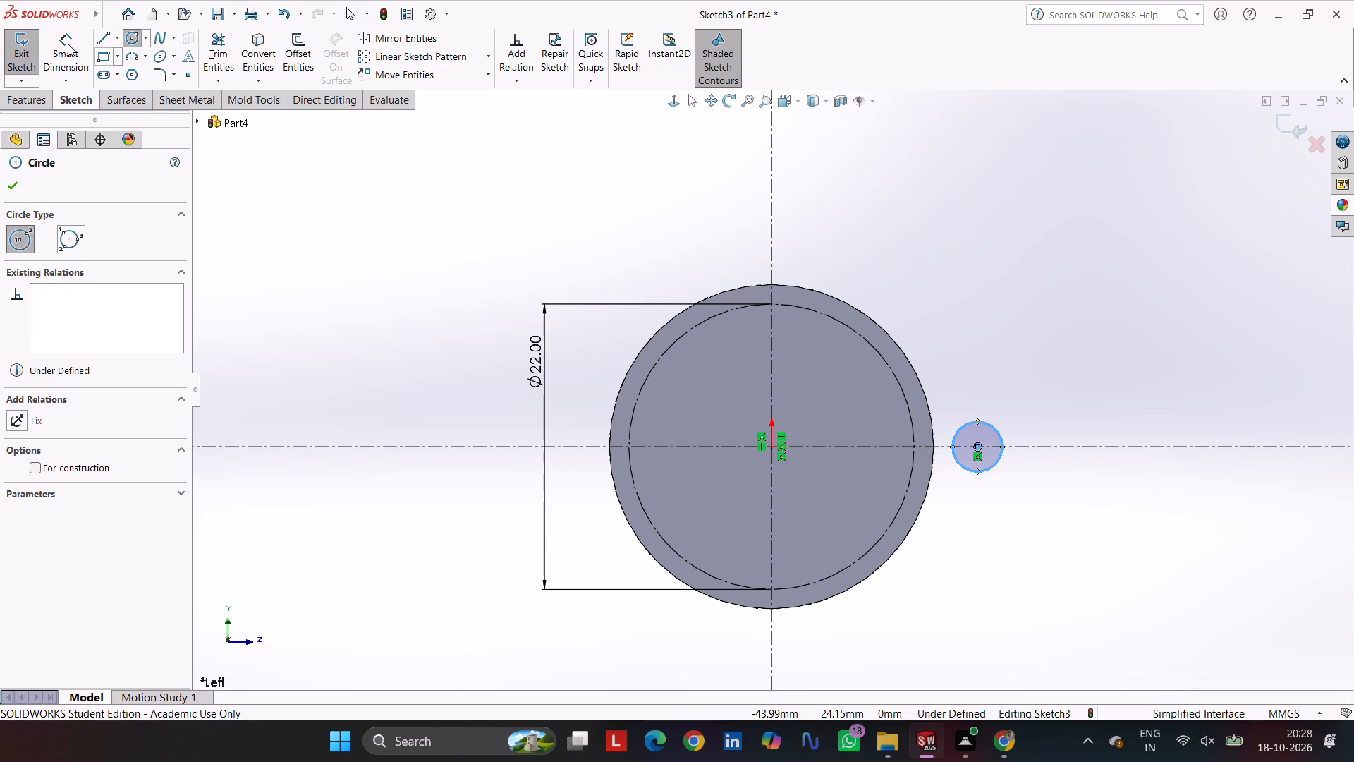
left_click(68, 44)
left_click(999, 466)
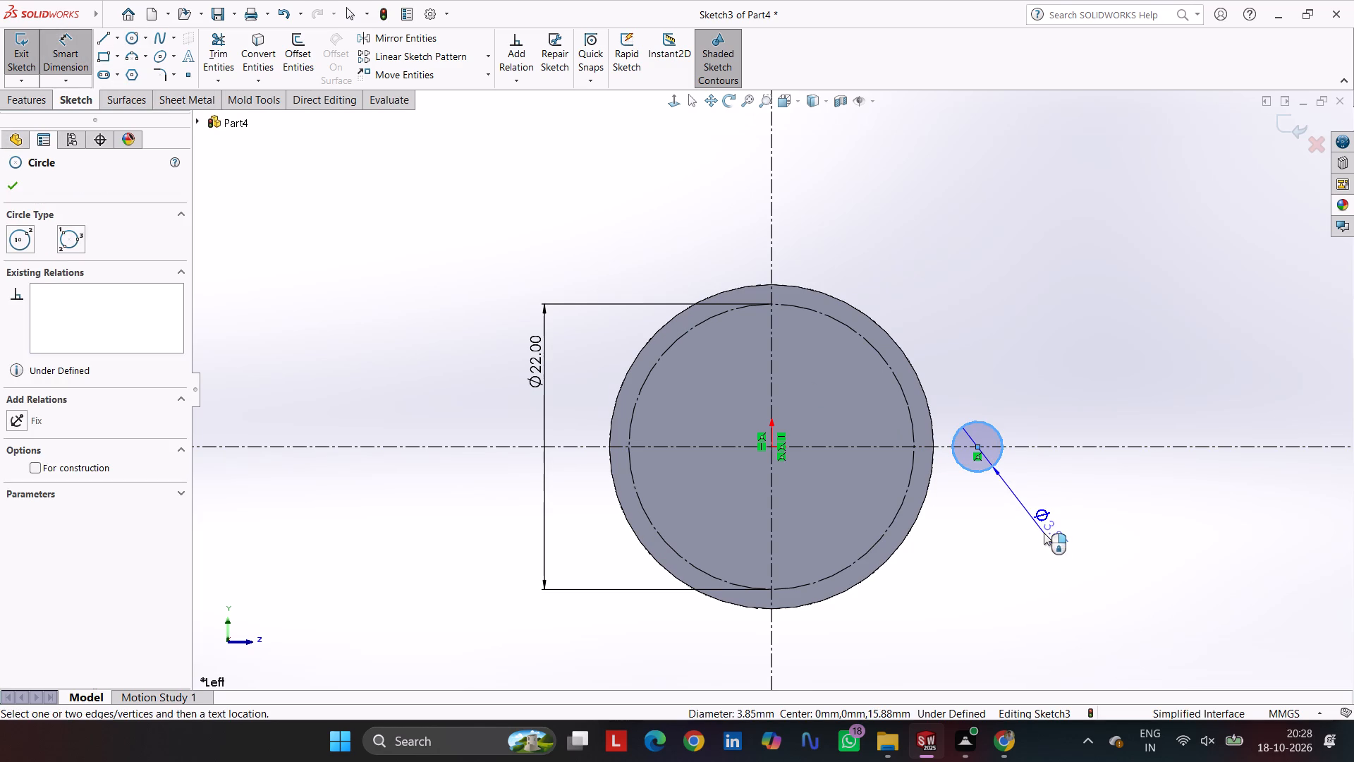
left_click(1044, 533)
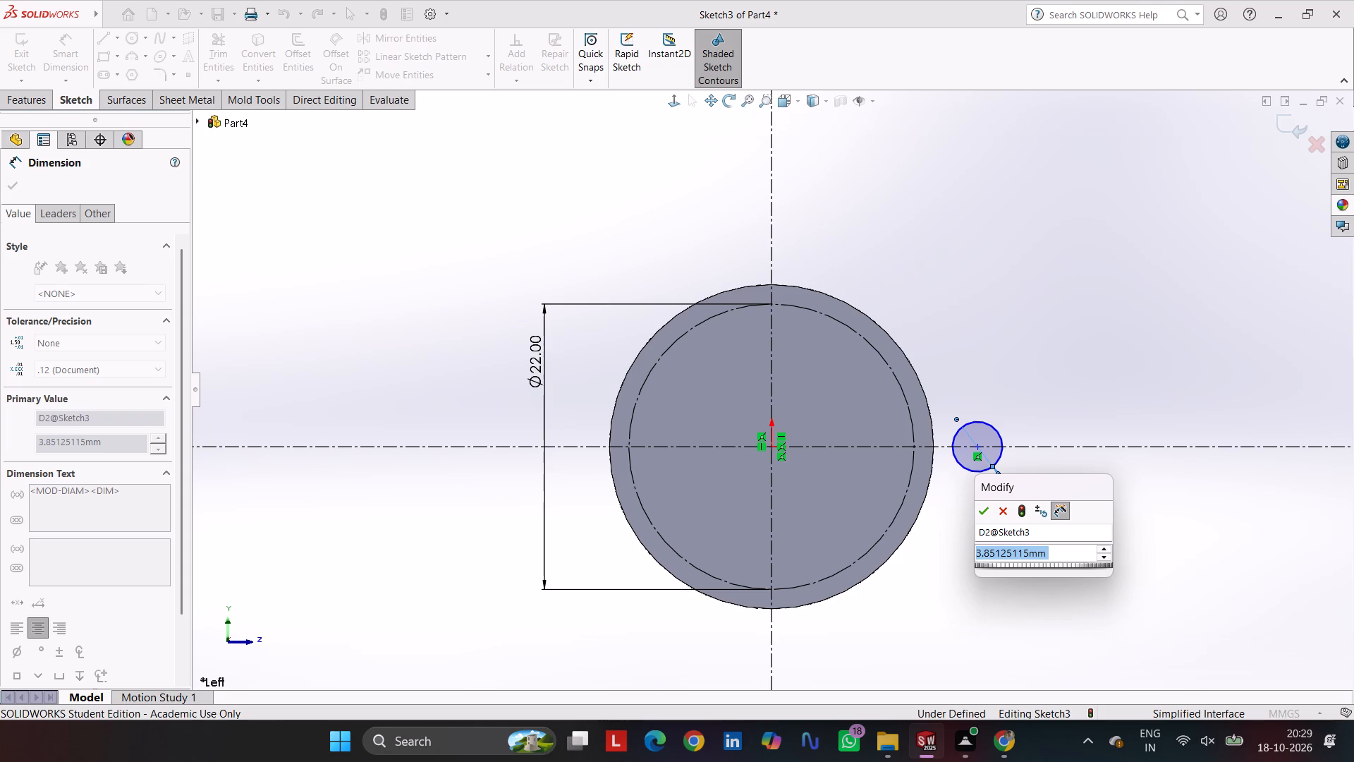
type("12")
key("Return")
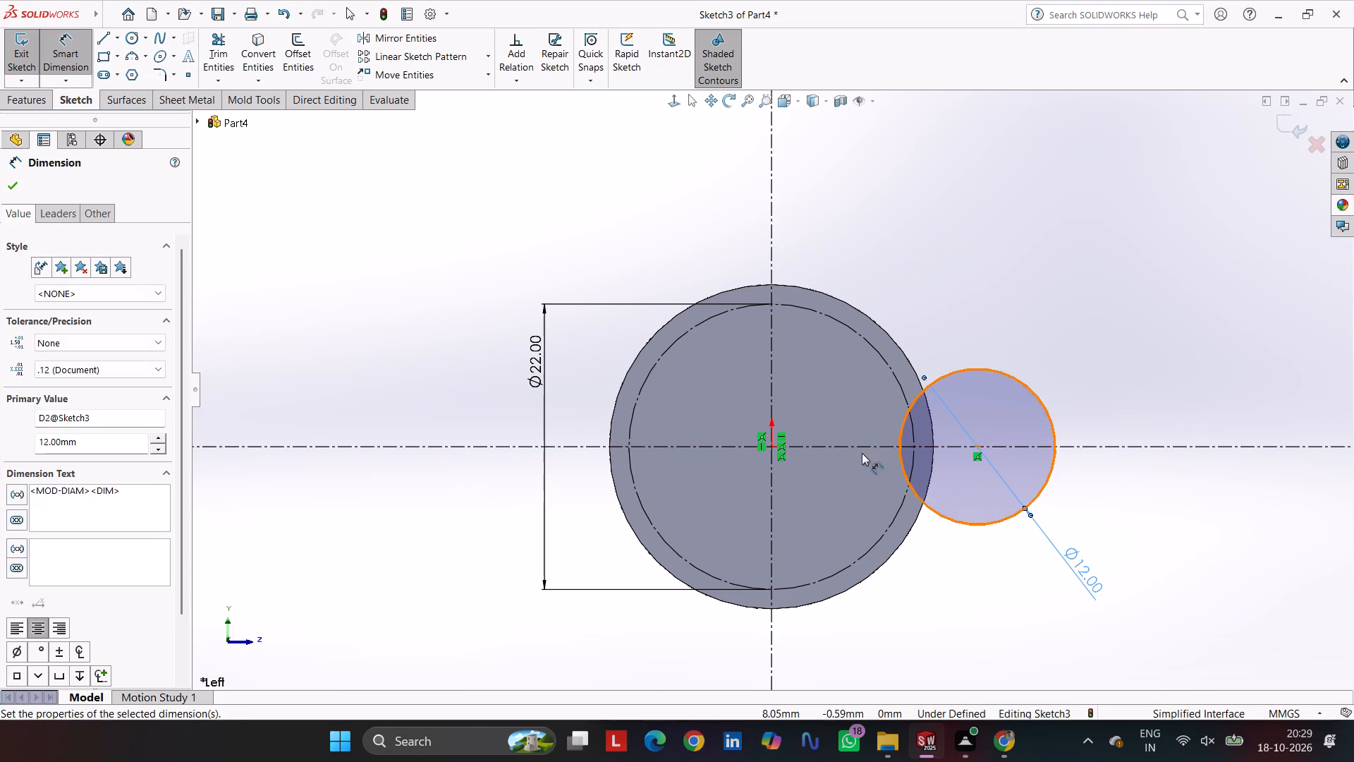
key("Escape")
Move the 12 mm circle farther out along the horizontal centerline and make it tangent to the 22 mm construction circle.
left_click(898, 451)
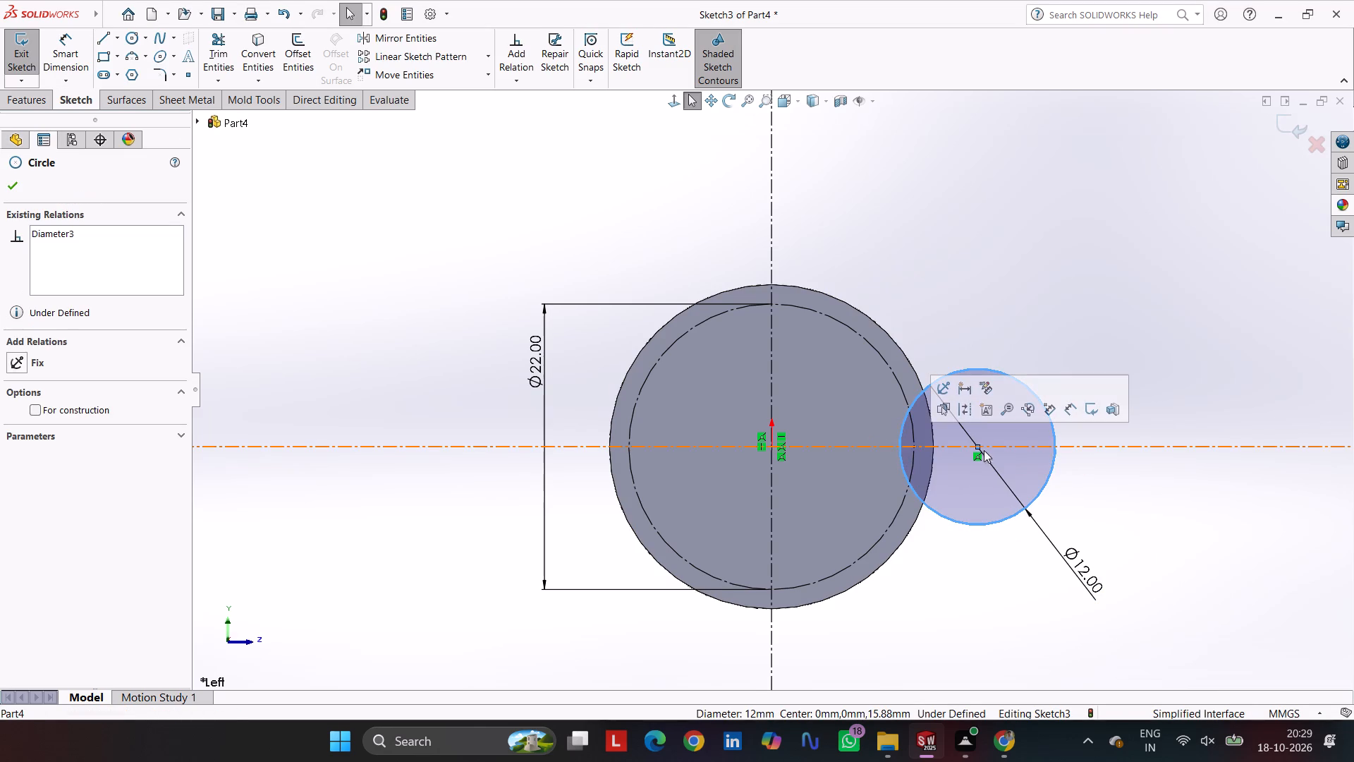
left_click_drag(975, 444, 1049, 447)
left_click(955, 560)
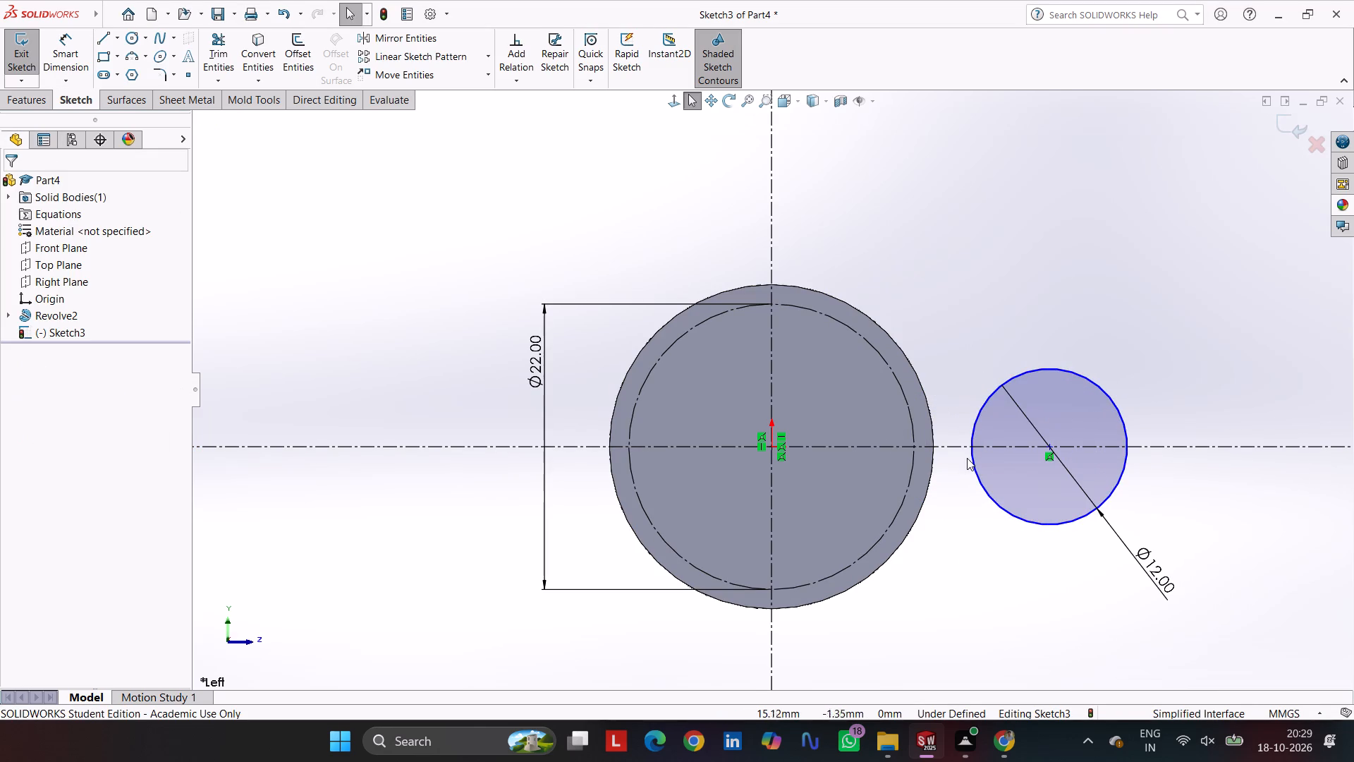
left_click(974, 448)
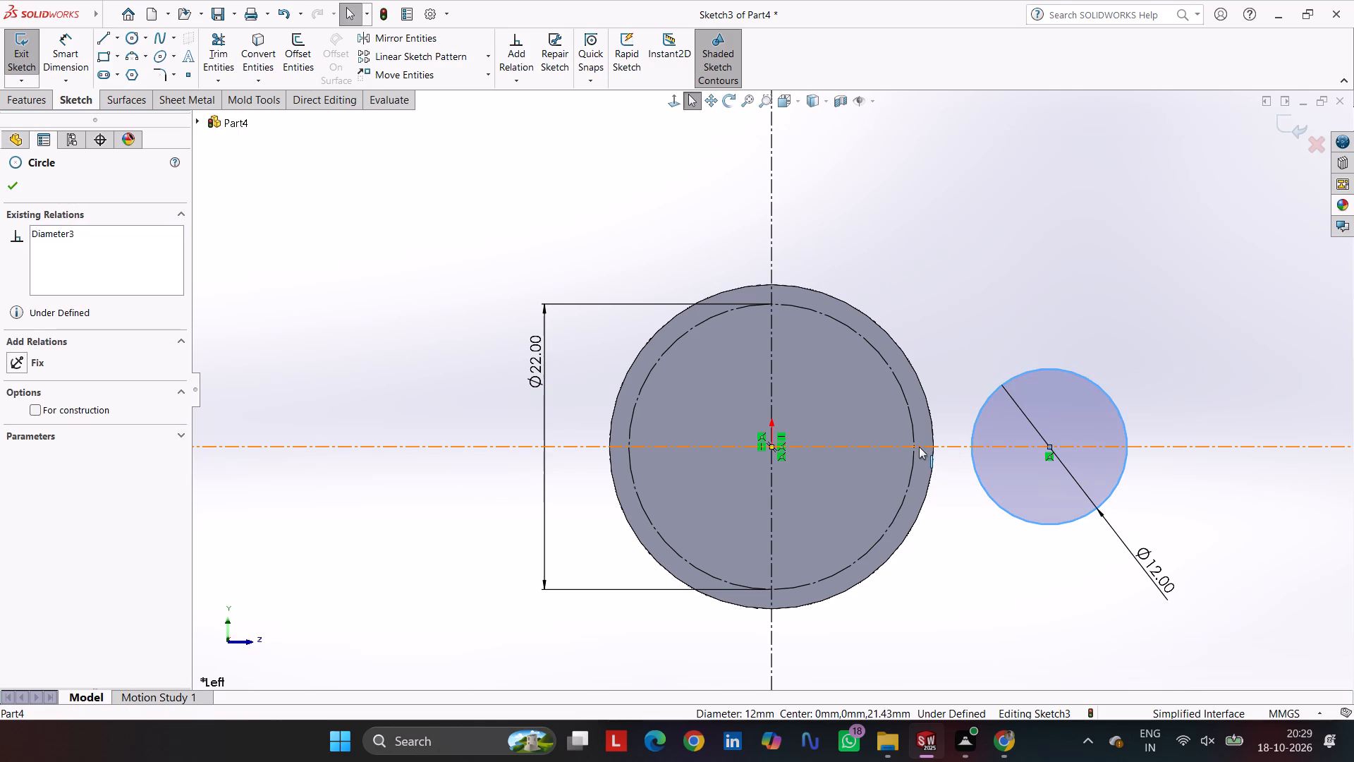
left_click(915, 438, "ctrl")
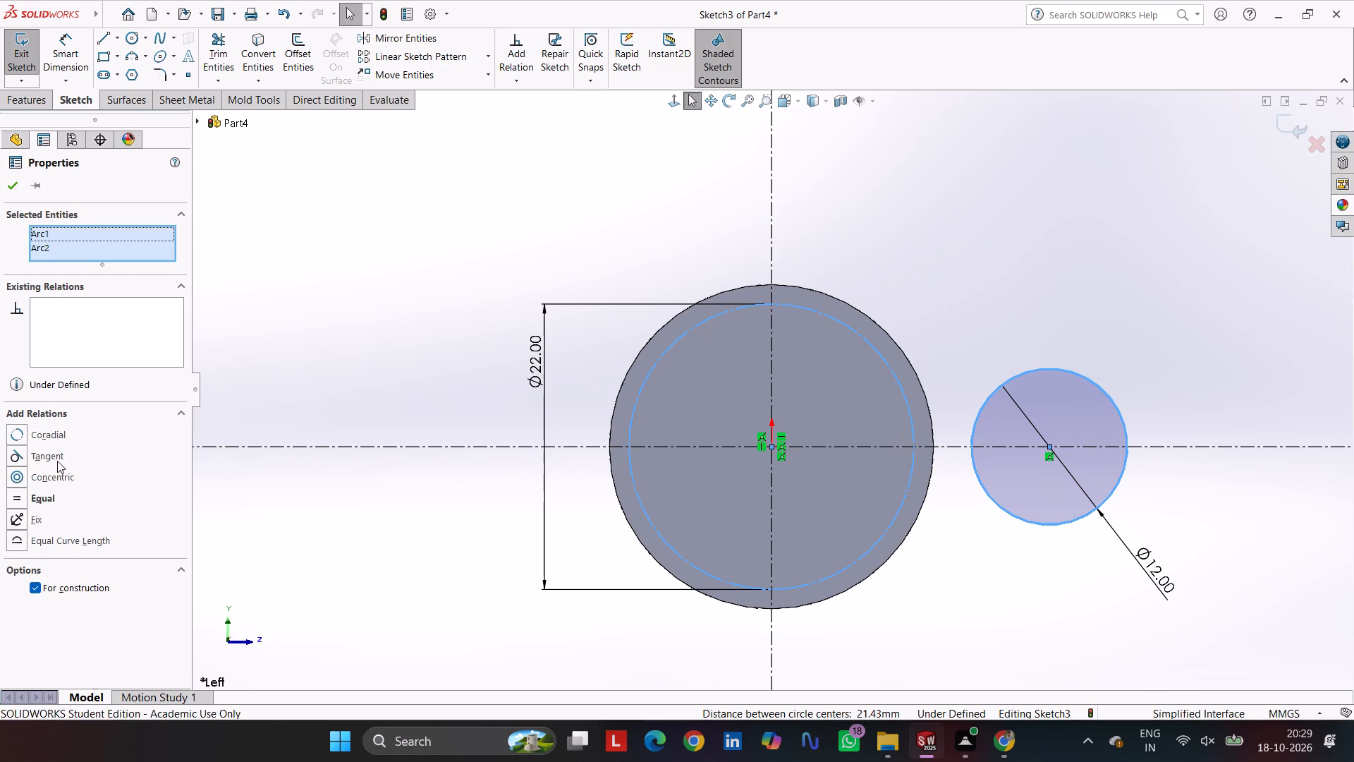
left_click(51, 454)
left_click(965, 580)
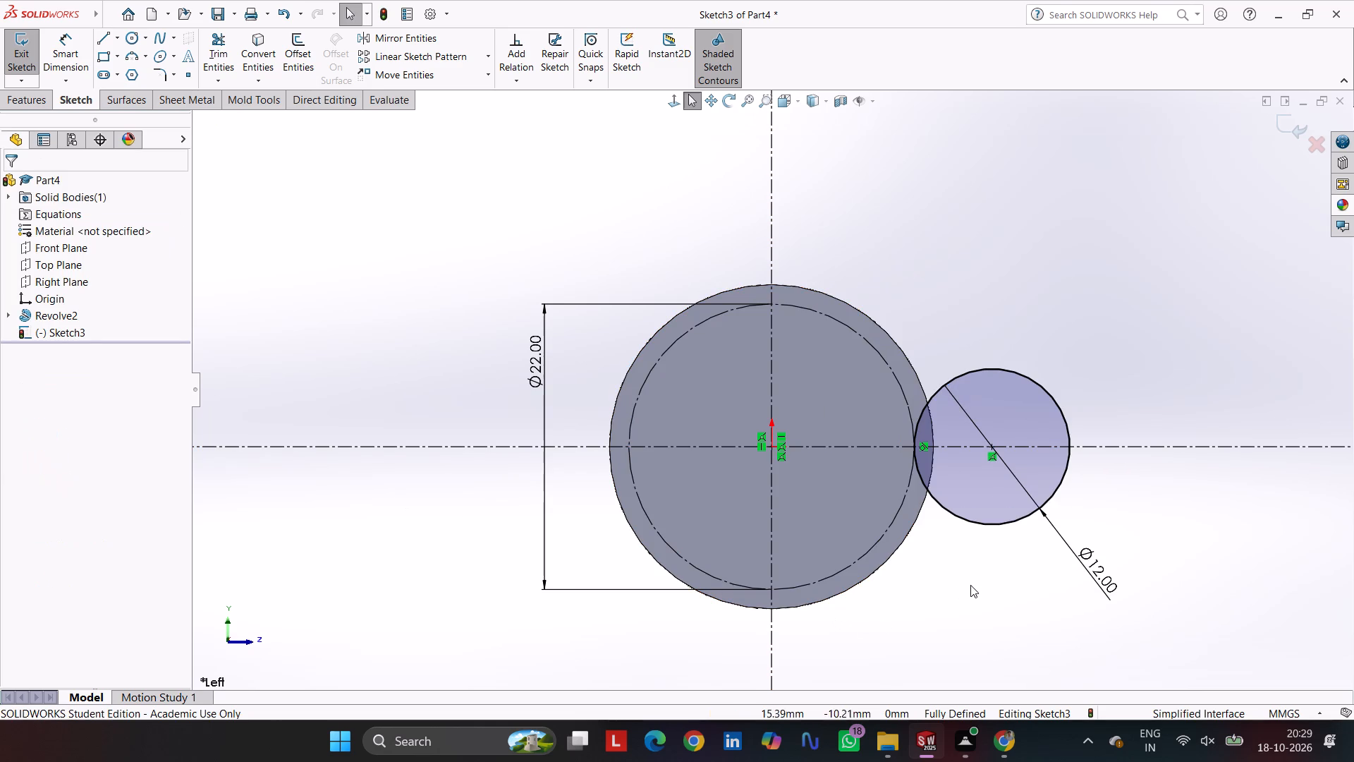
left_click(968, 589)
left_click(1073, 264)
key("Escape")
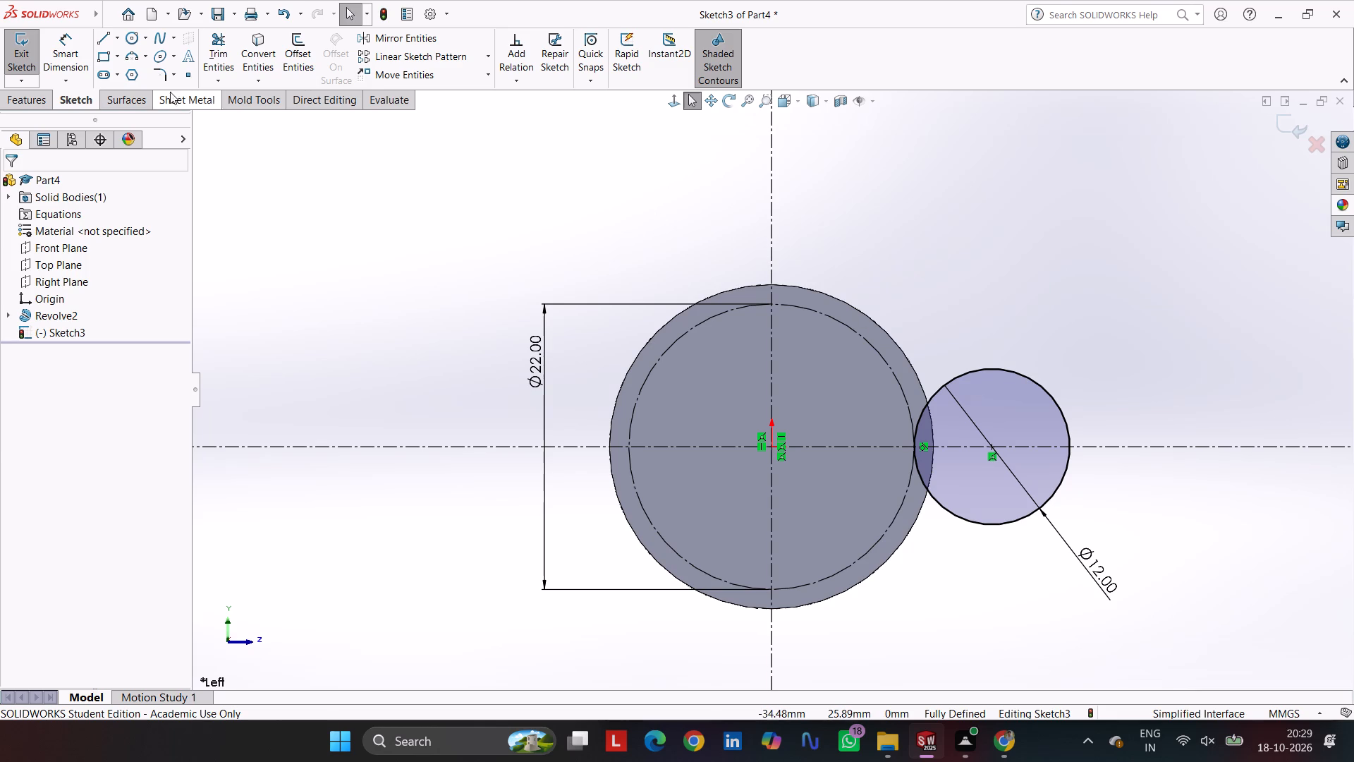
Draw a circle centred on the origin that matches the pin's outer edge and dimension its diameter as 25 mm.
left_click(223, 33)
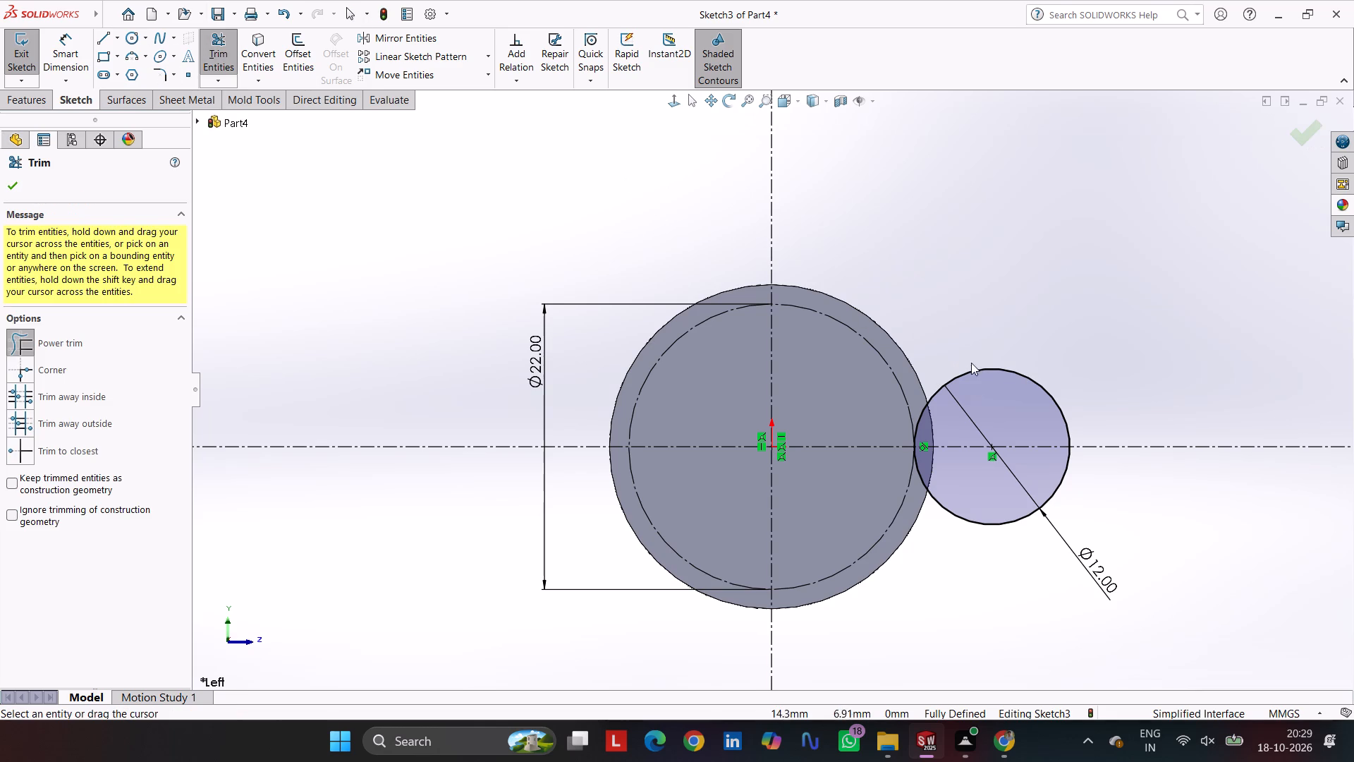
key("Escape")
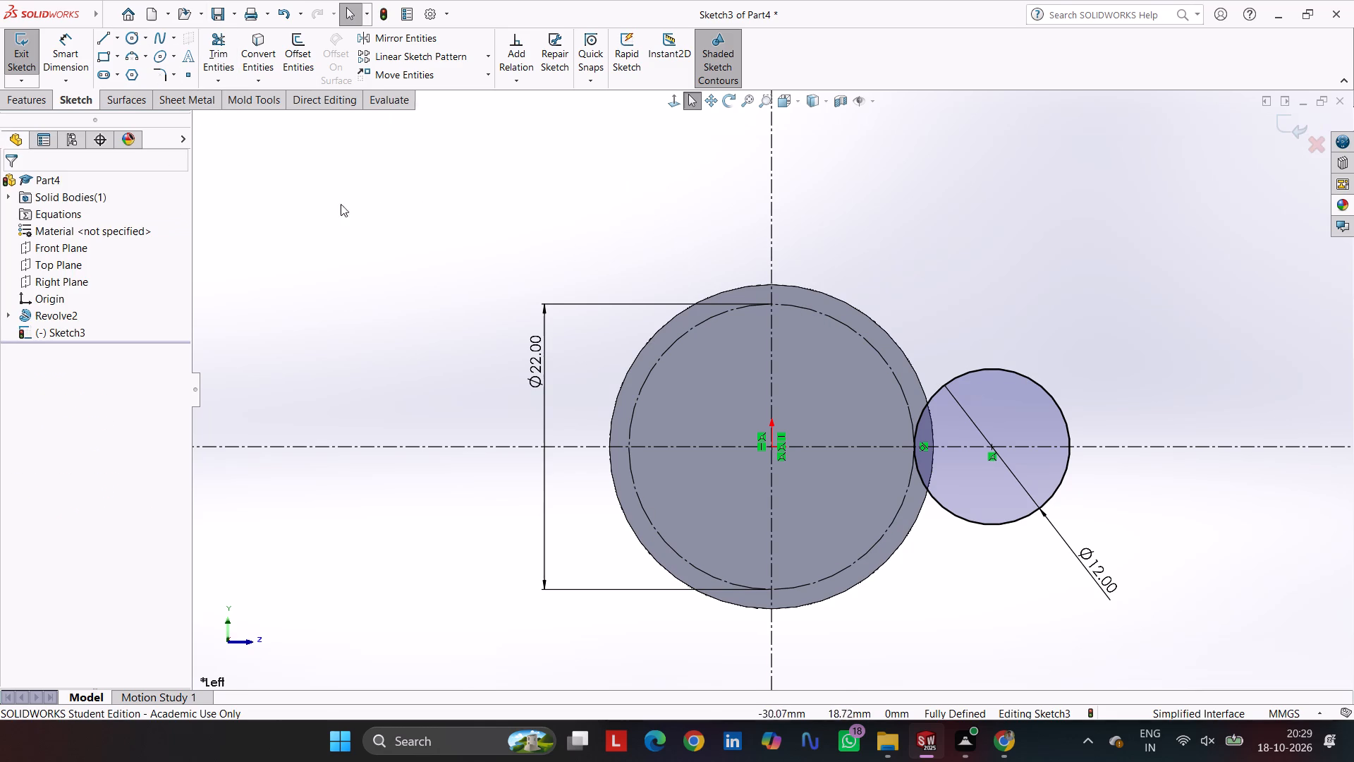
left_click(132, 35)
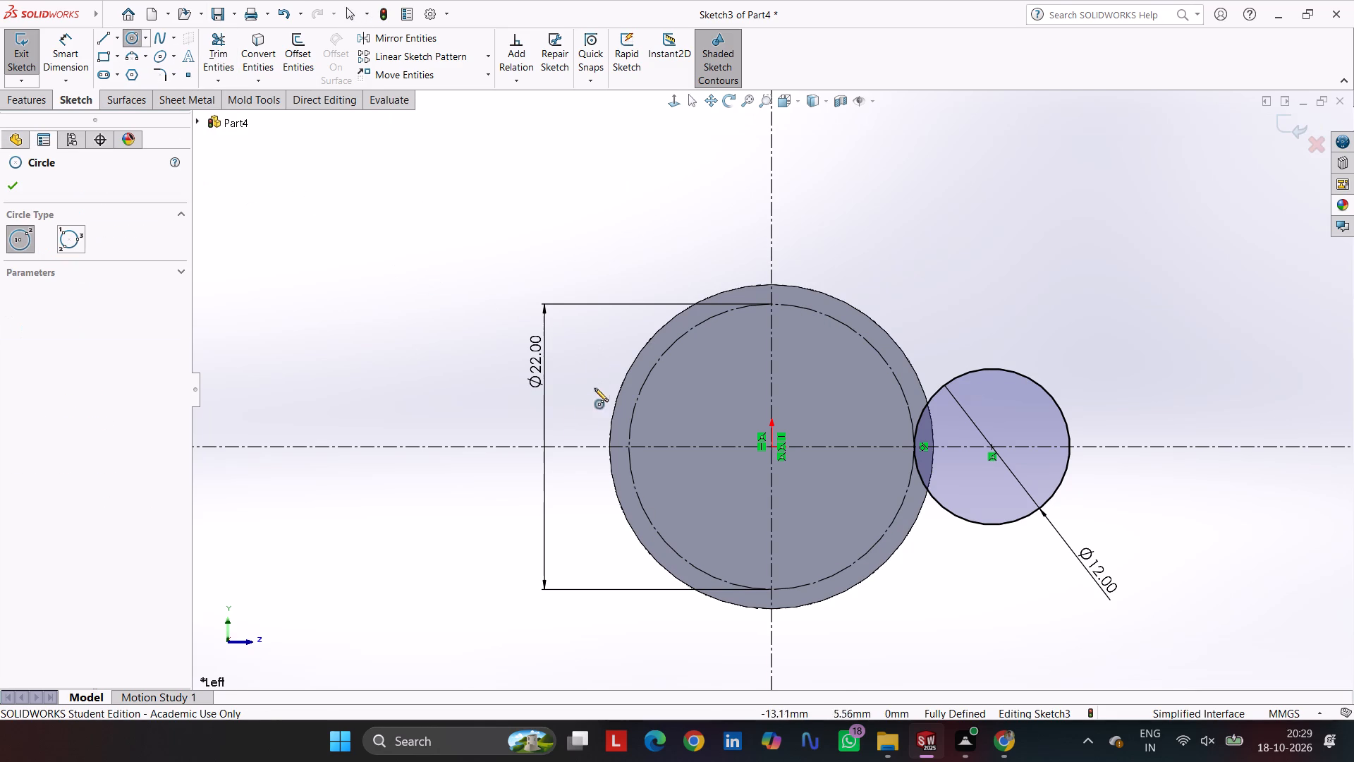
left_click(772, 449)
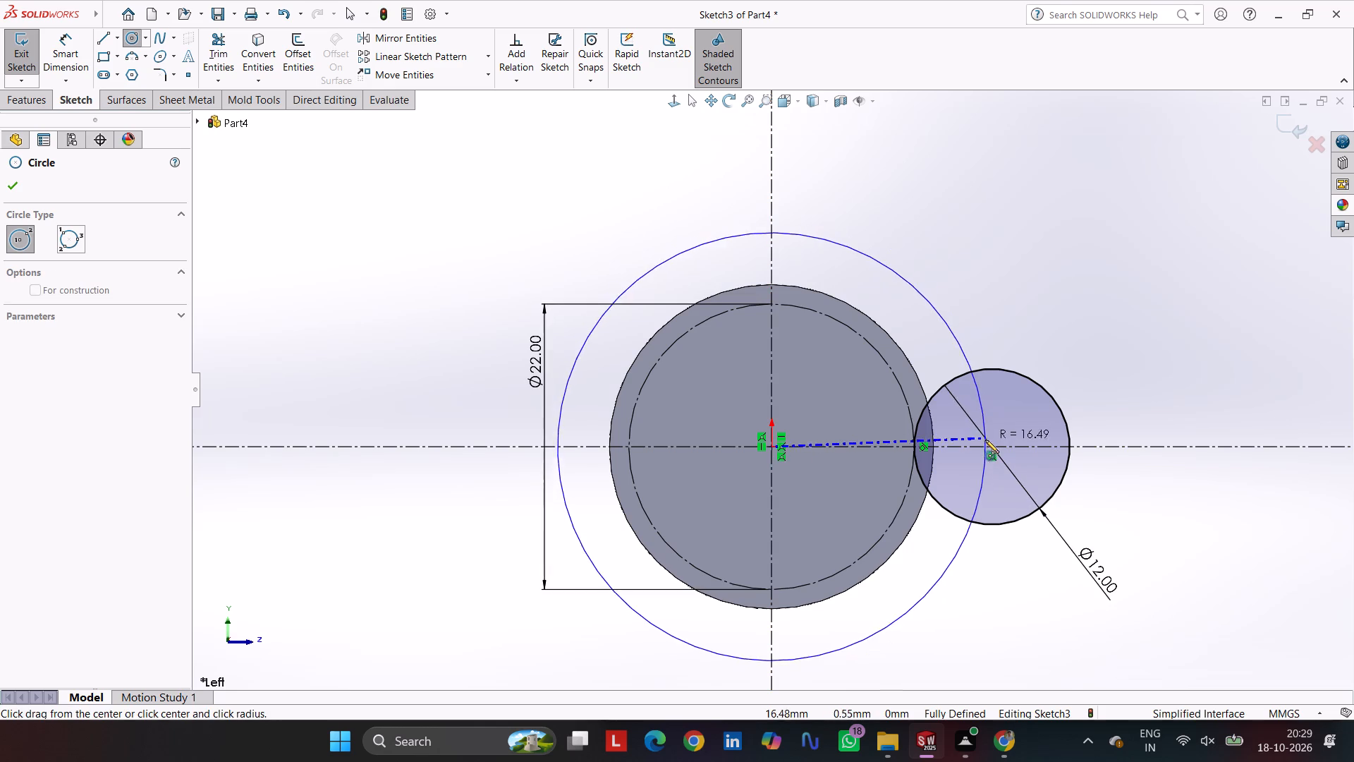
left_click(936, 449)
key("Escape")
key("Escape")
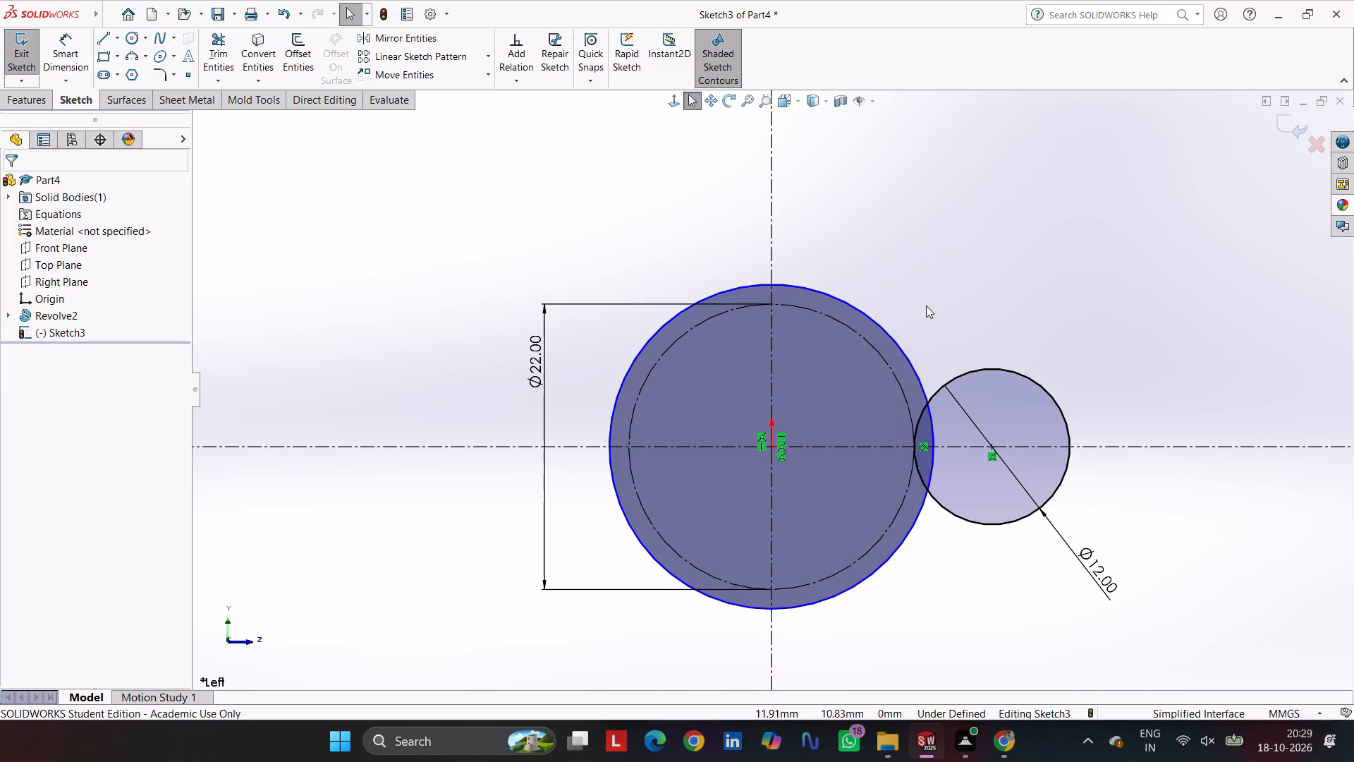
left_click(63, 42)
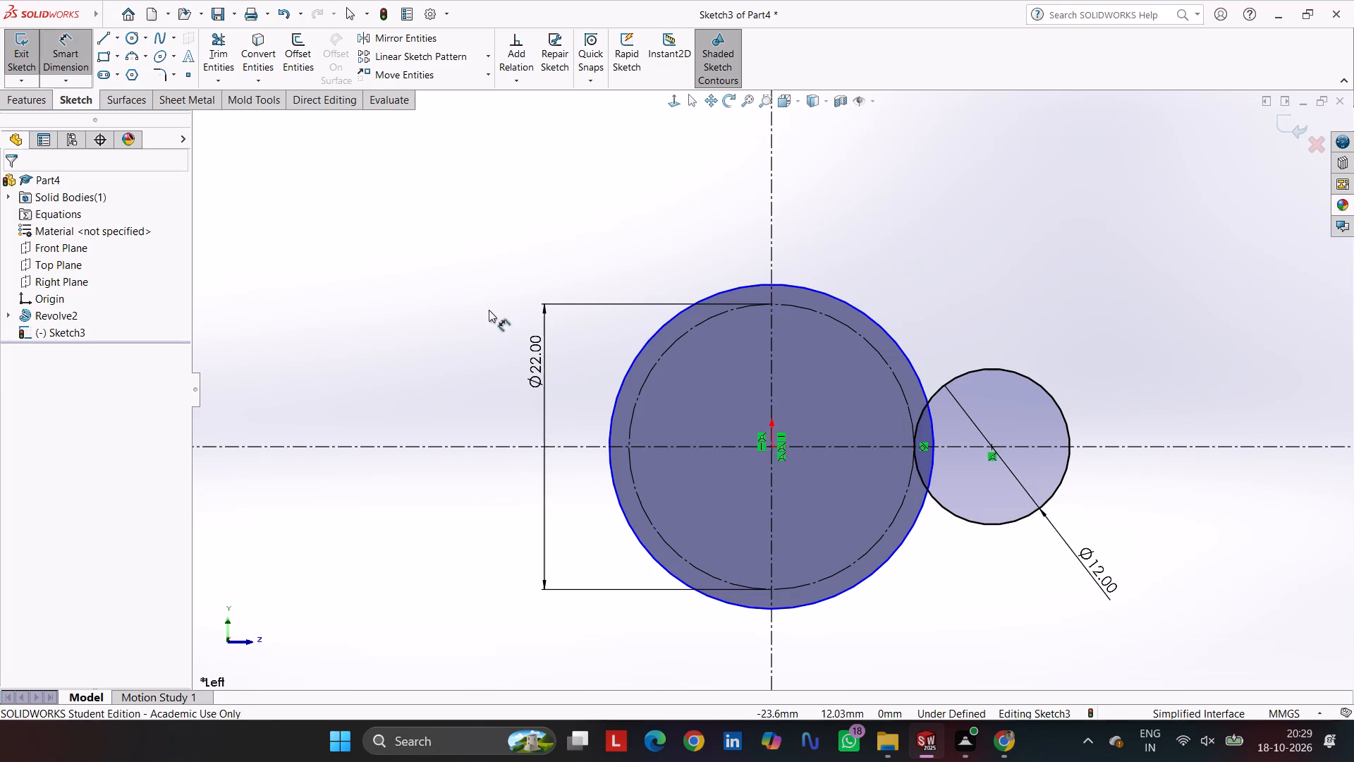
left_click(654, 333)
left_click(618, 240)
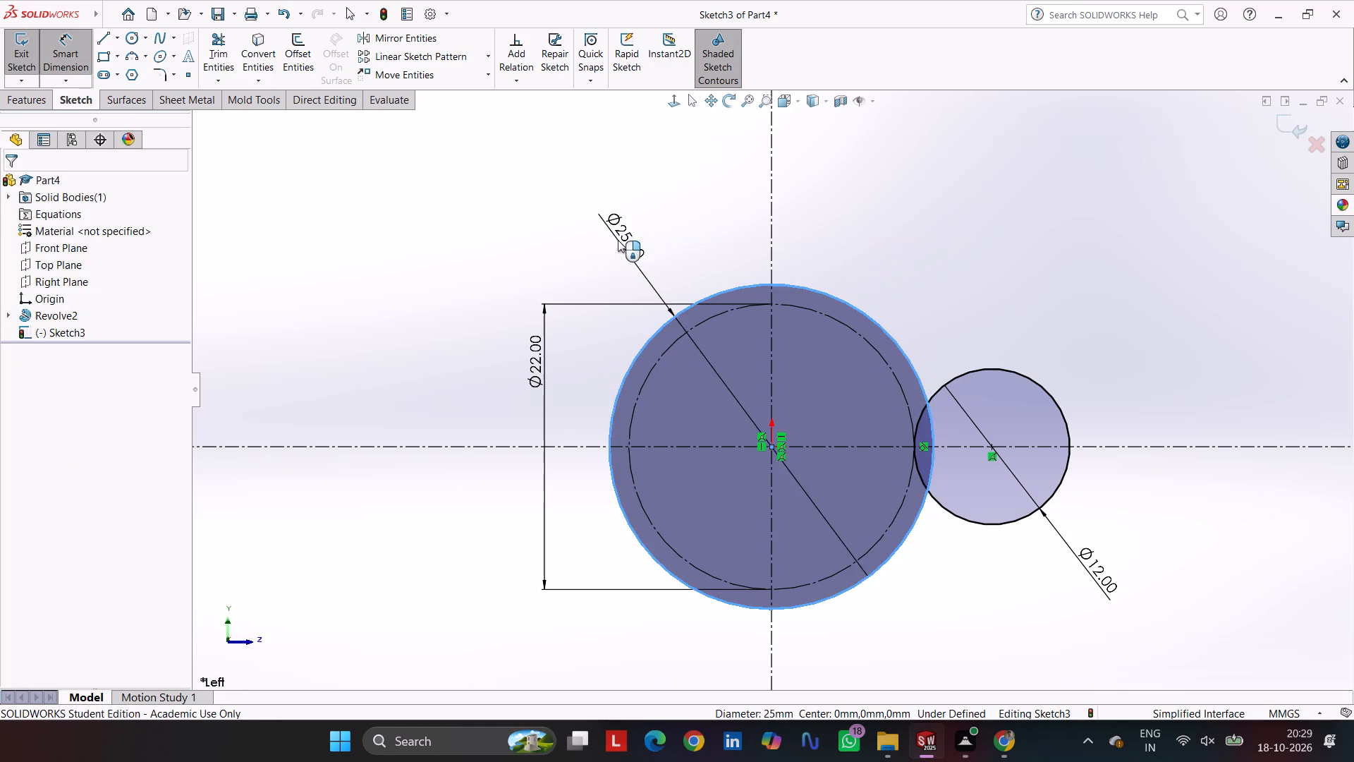
key("Escape")
key("Escape")
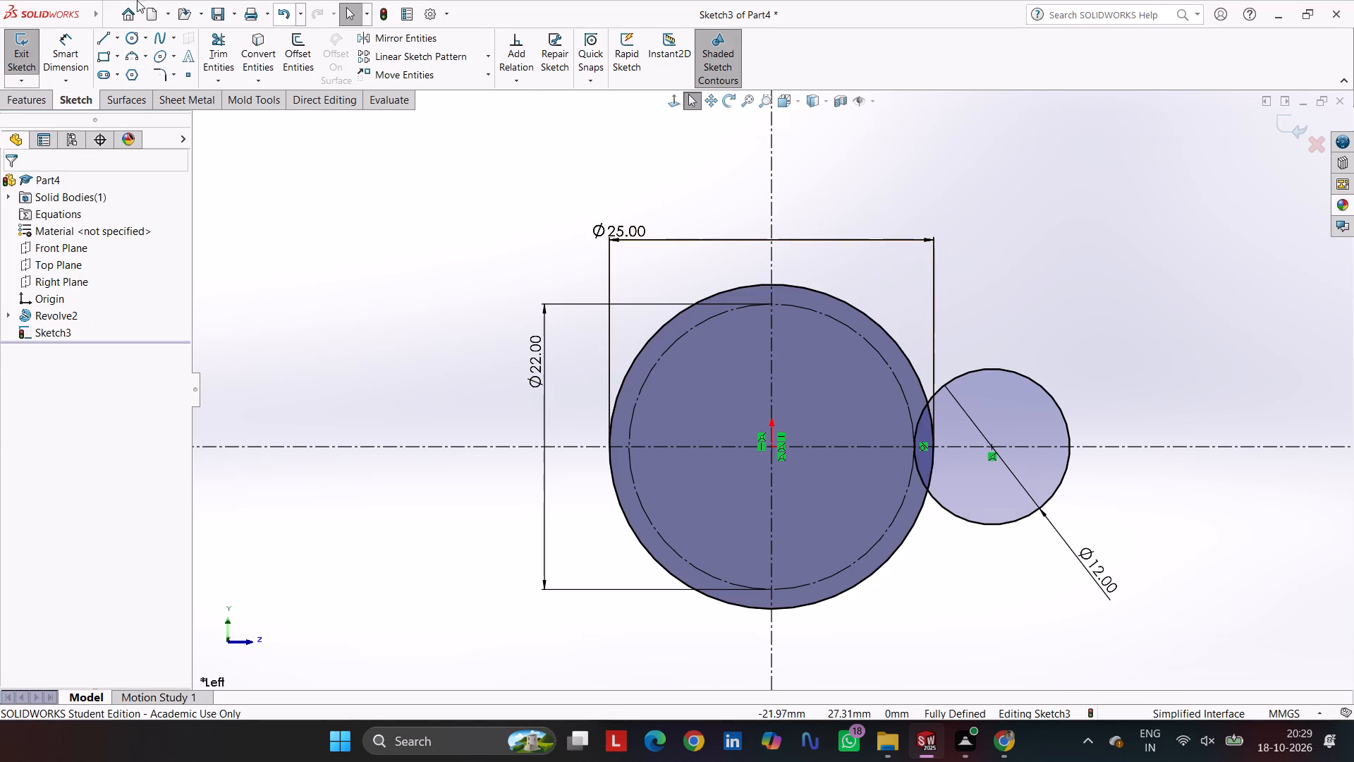
Trim away the part of the 12 mm circle lying outside the 25 mm circle.
left_click(224, 42)
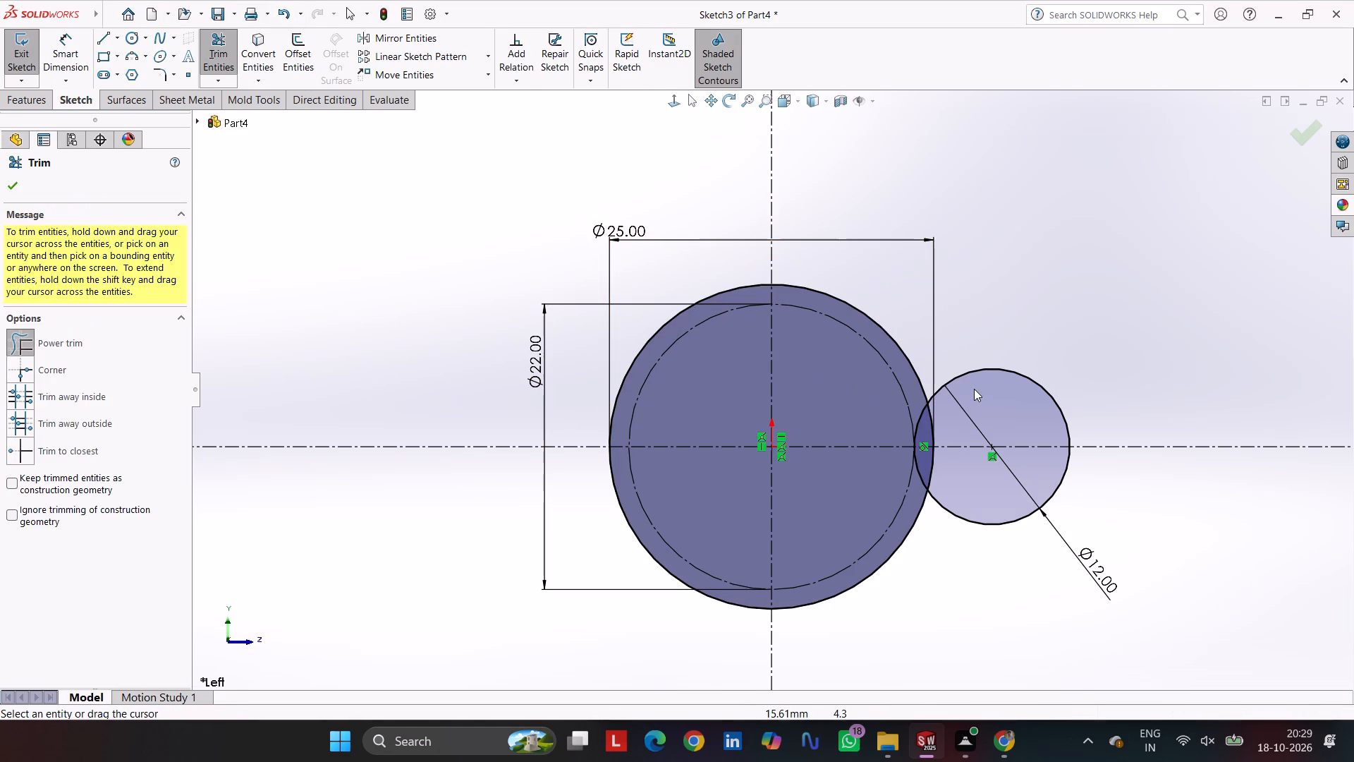
left_click_drag(979, 385, 982, 334)
left_click_drag(972, 483, 970, 543)
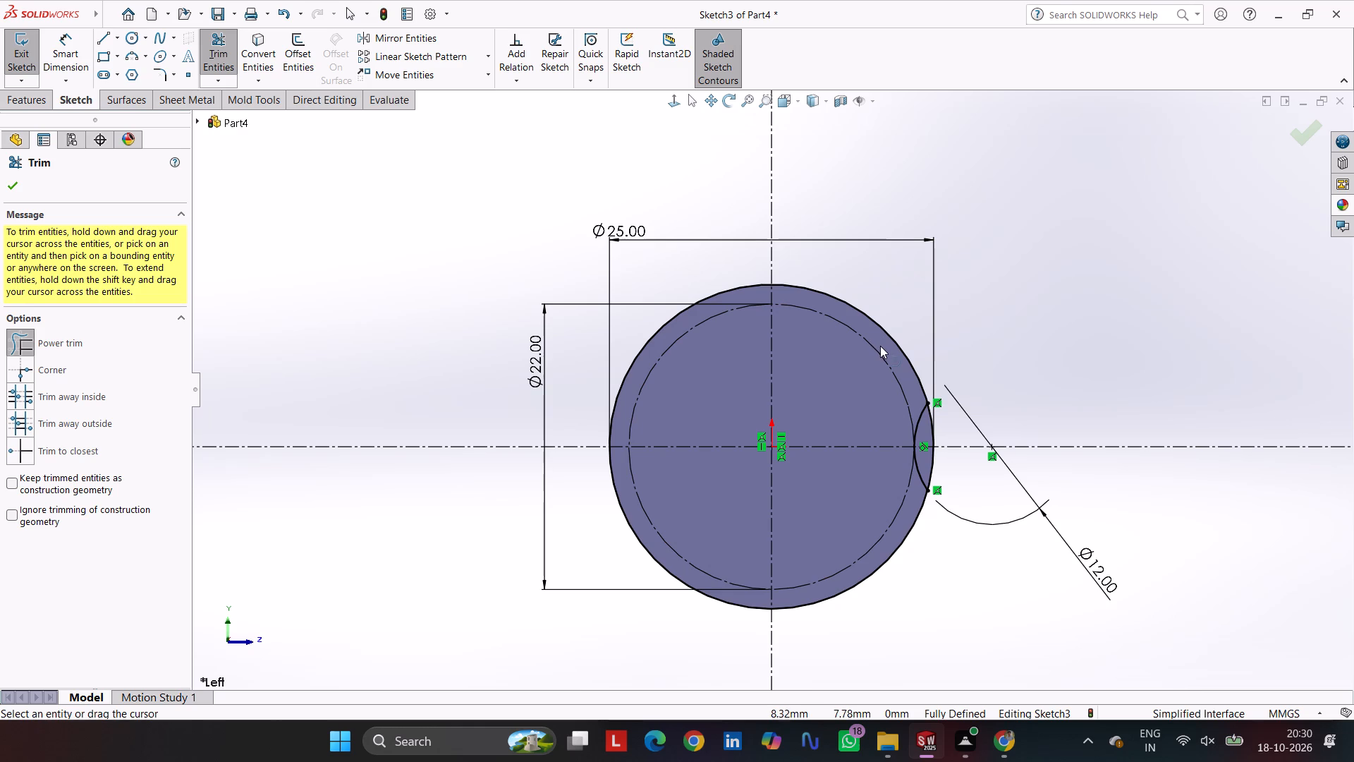
key("Escape")
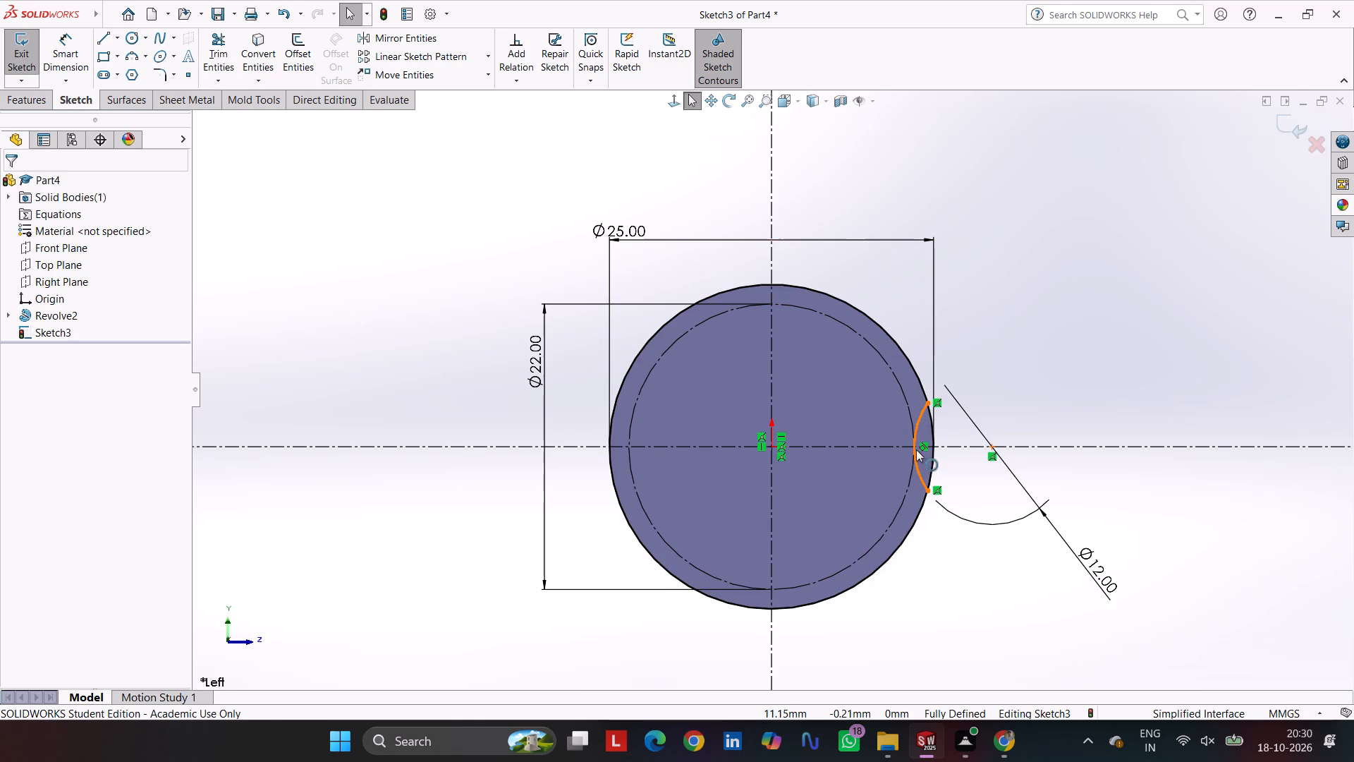
Create a circular sketch pattern of the trimmed 12 mm arc about the origin with 6 equally spaced instances over 360 degrees.
left_click(916, 449)
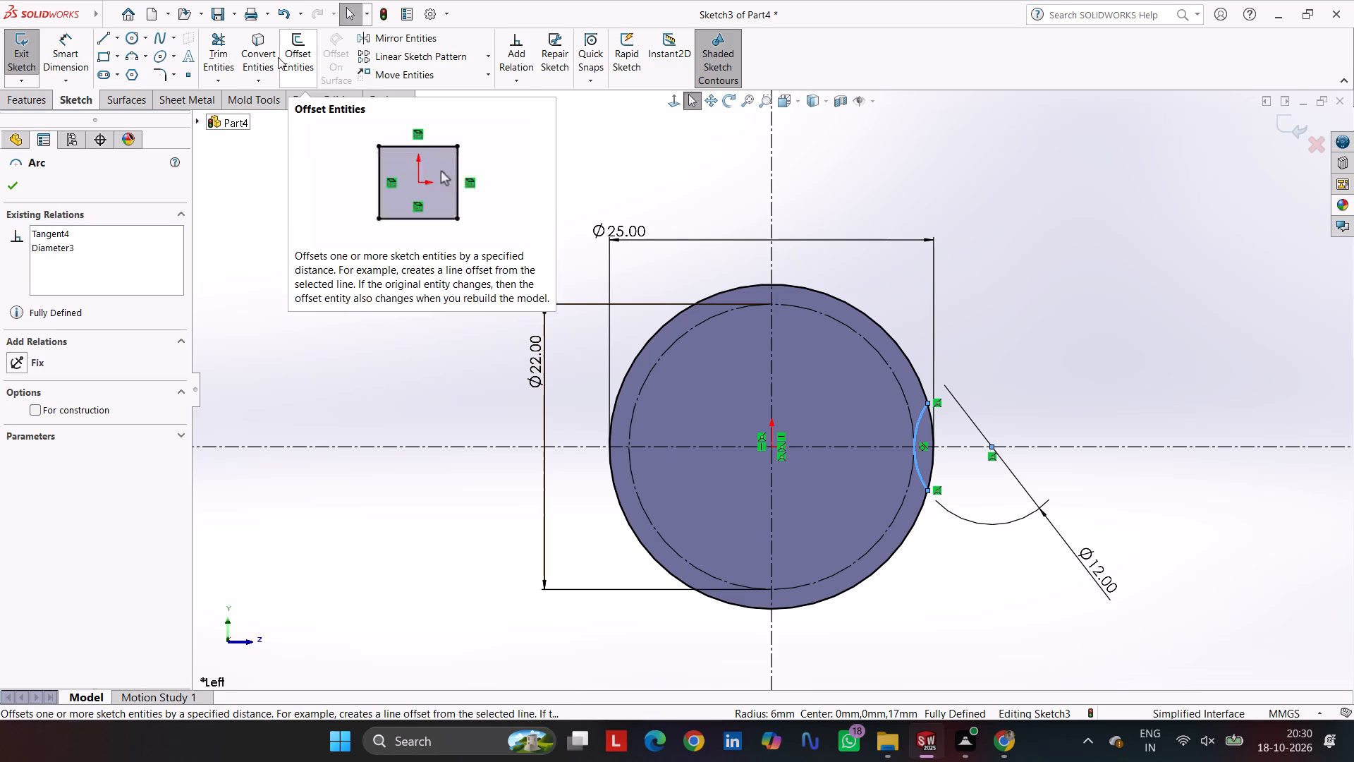
left_click(492, 57)
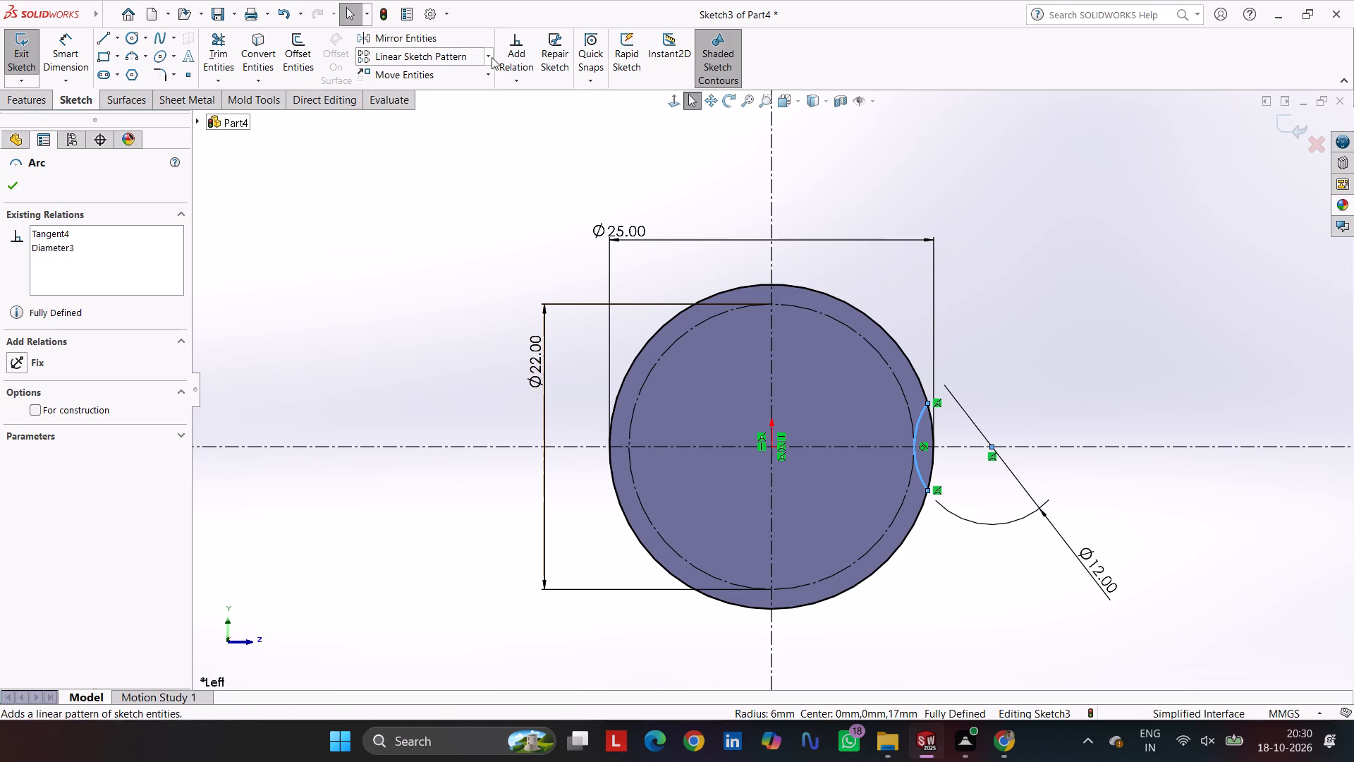
left_click(430, 94)
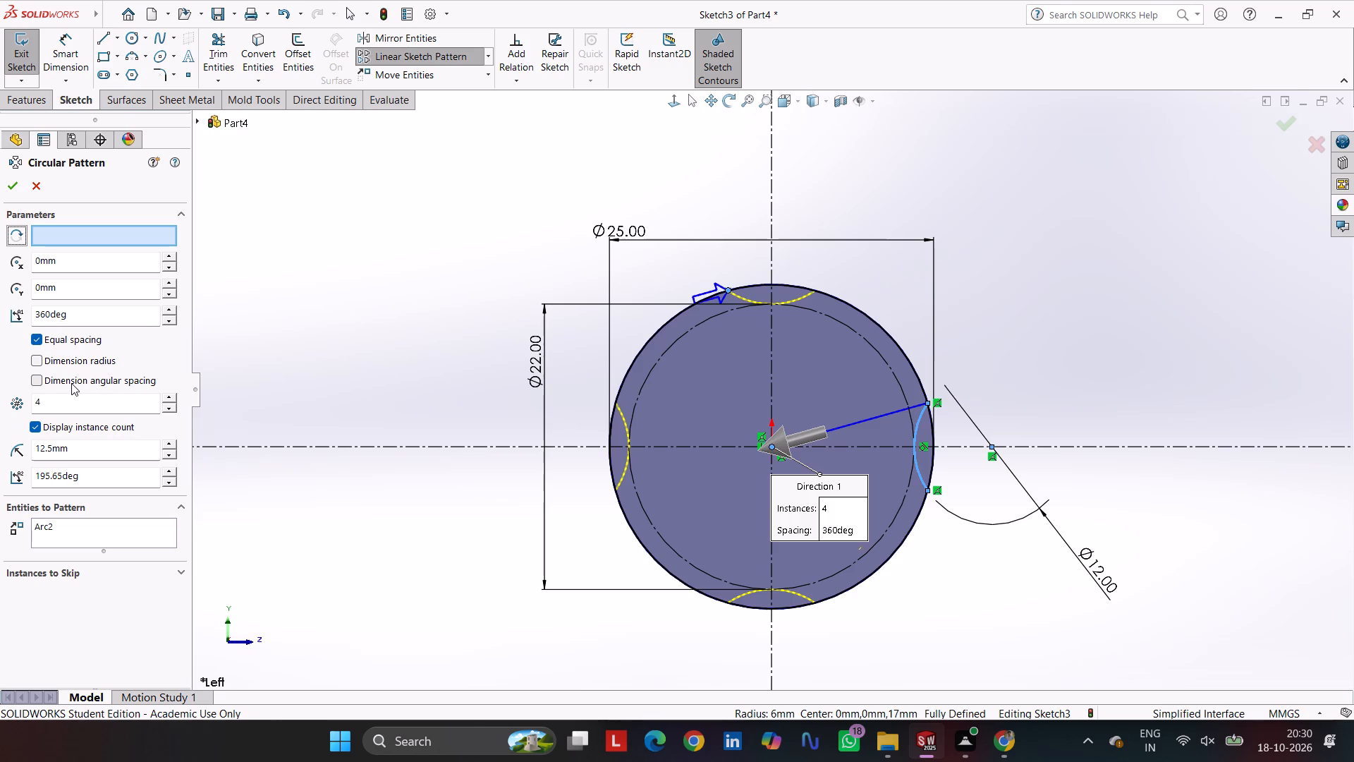
key("6")
left_click_drag(69, 404, 0, 404)
key("6")
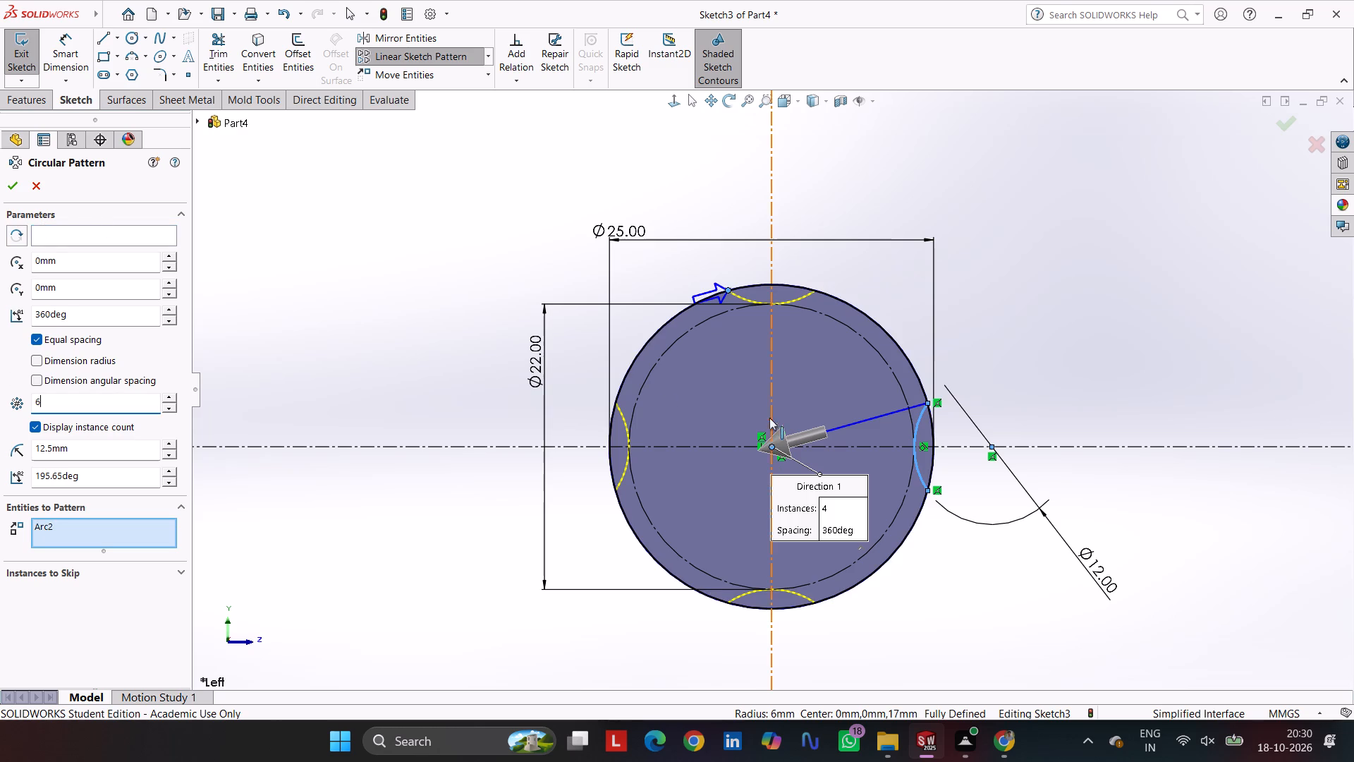
left_click(771, 447)
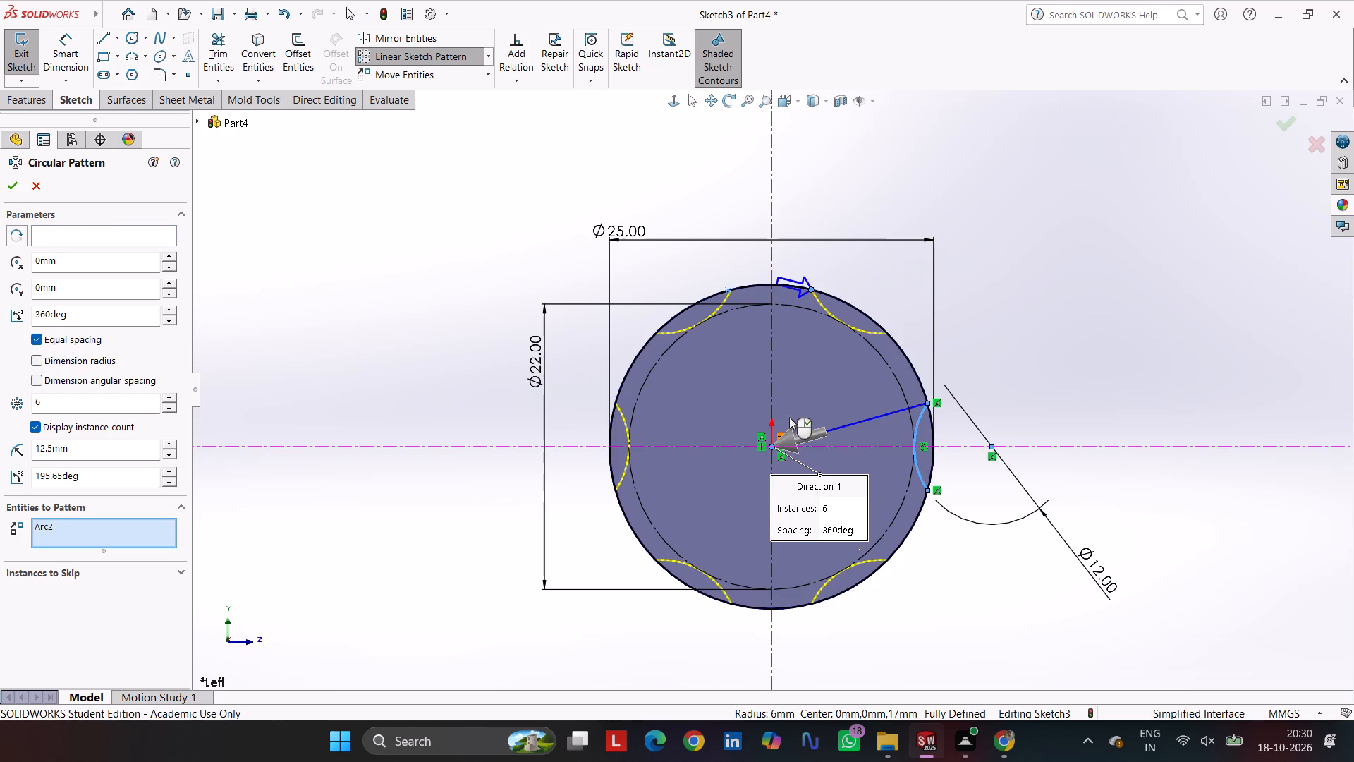
key("Return")
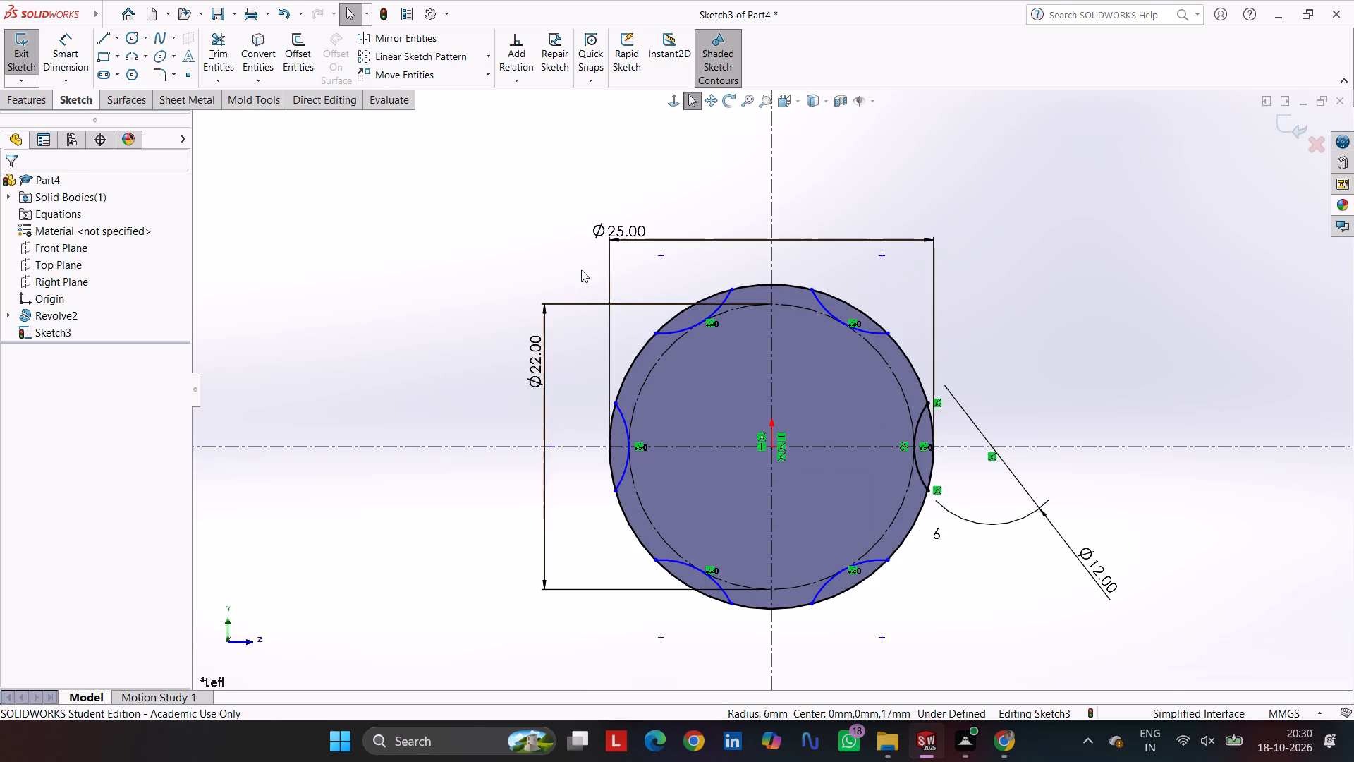
Test whether the patterned arcs can still move by pulling on the pattern's centre and on one arc's centre point.
left_click_drag(771, 446, 762, 446)
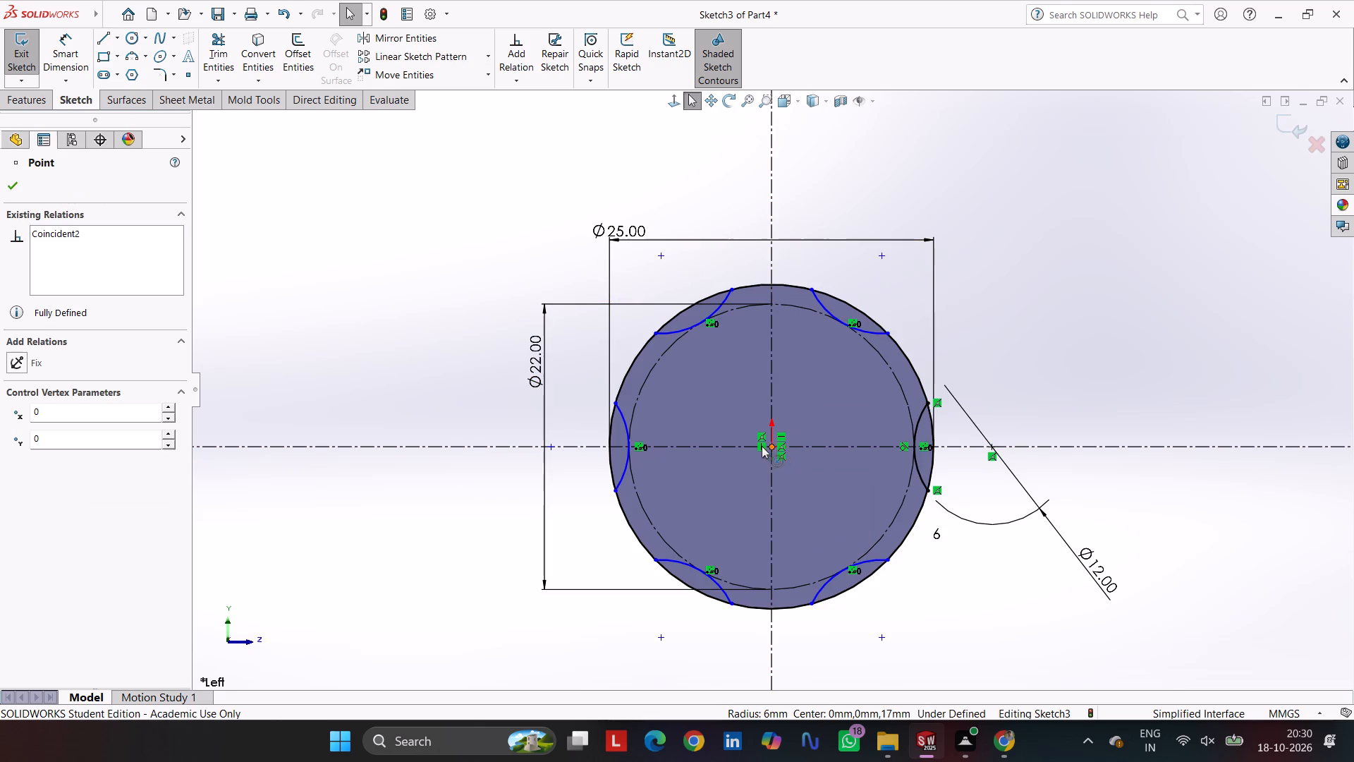
left_click_drag(762, 446, 724, 443)
left_click_drag(659, 253, 673, 283)
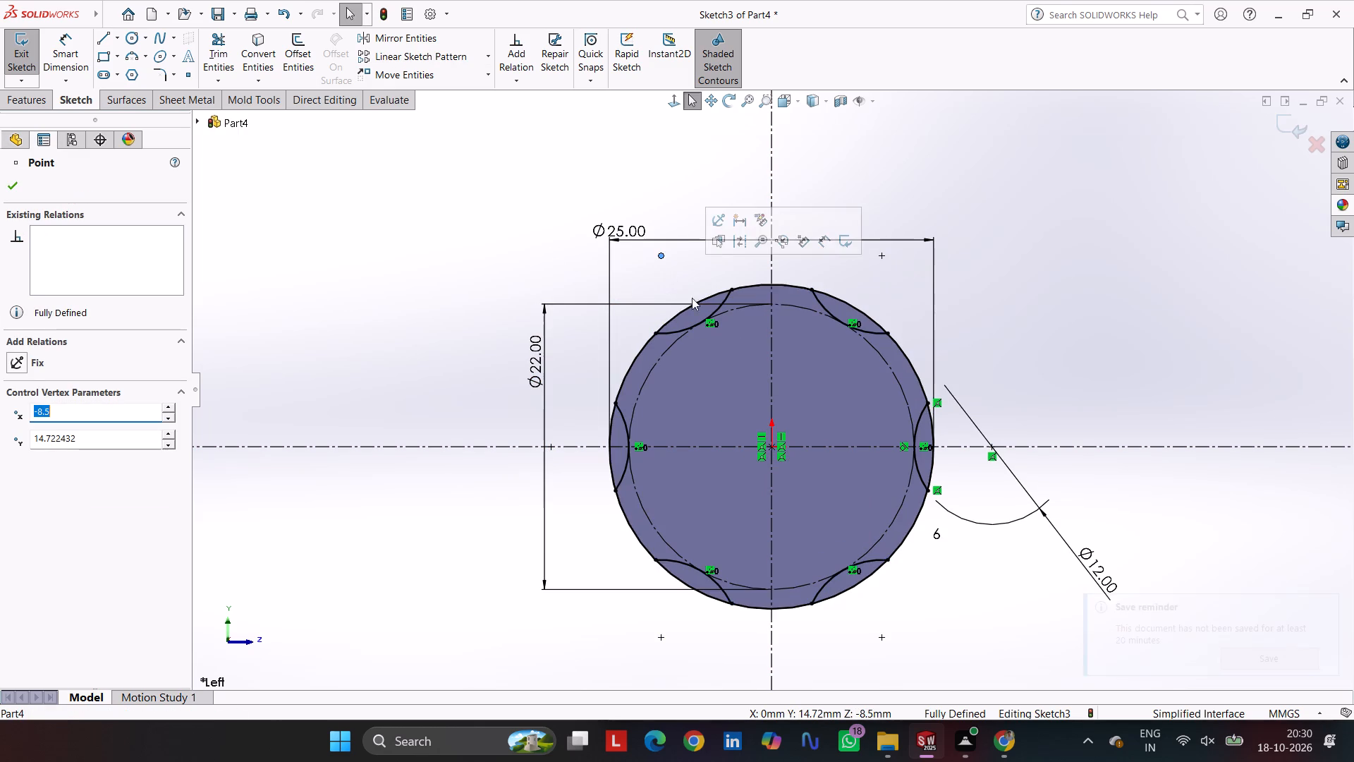
key("Escape")
key("Escape")
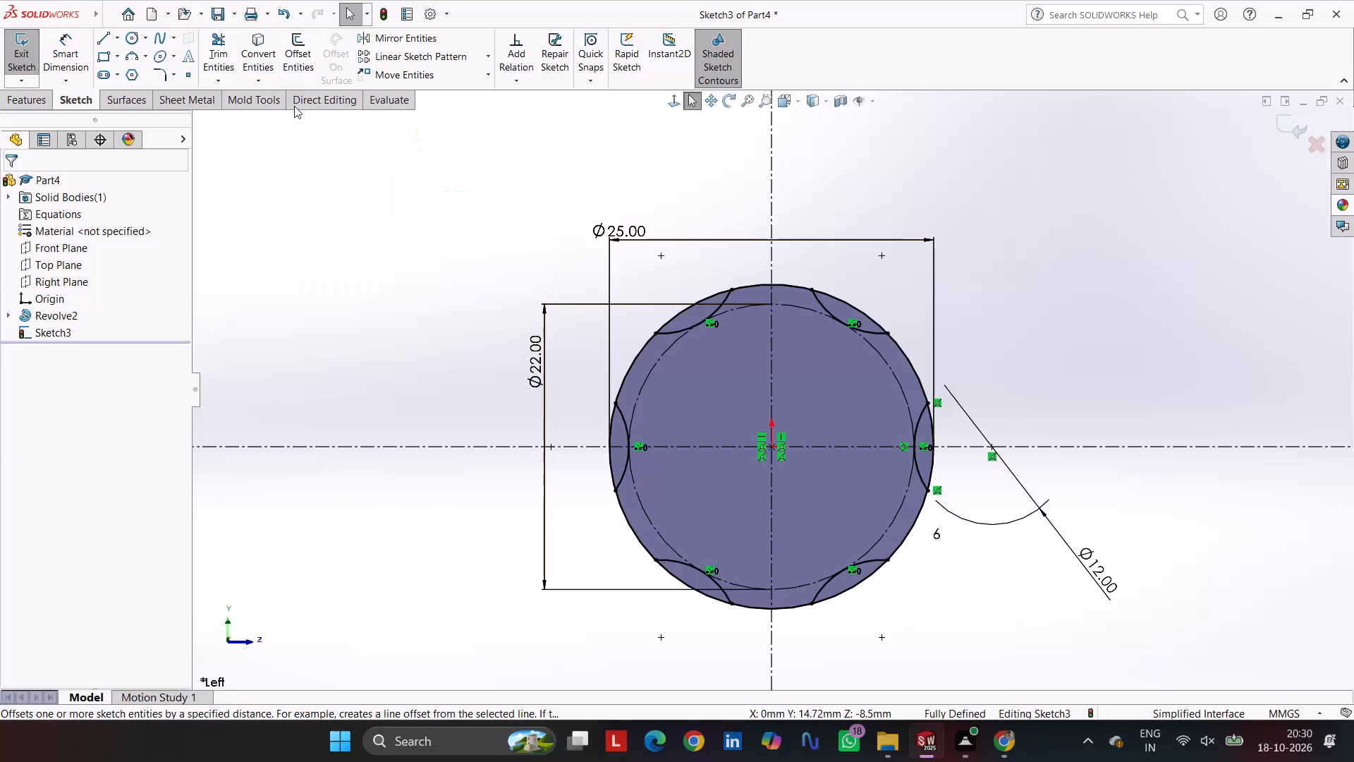
Trim away the portions of the 25 mm circle between neighbouring arcs, leaving six closed lens-shaped profiles around the edge.
left_click(222, 32)
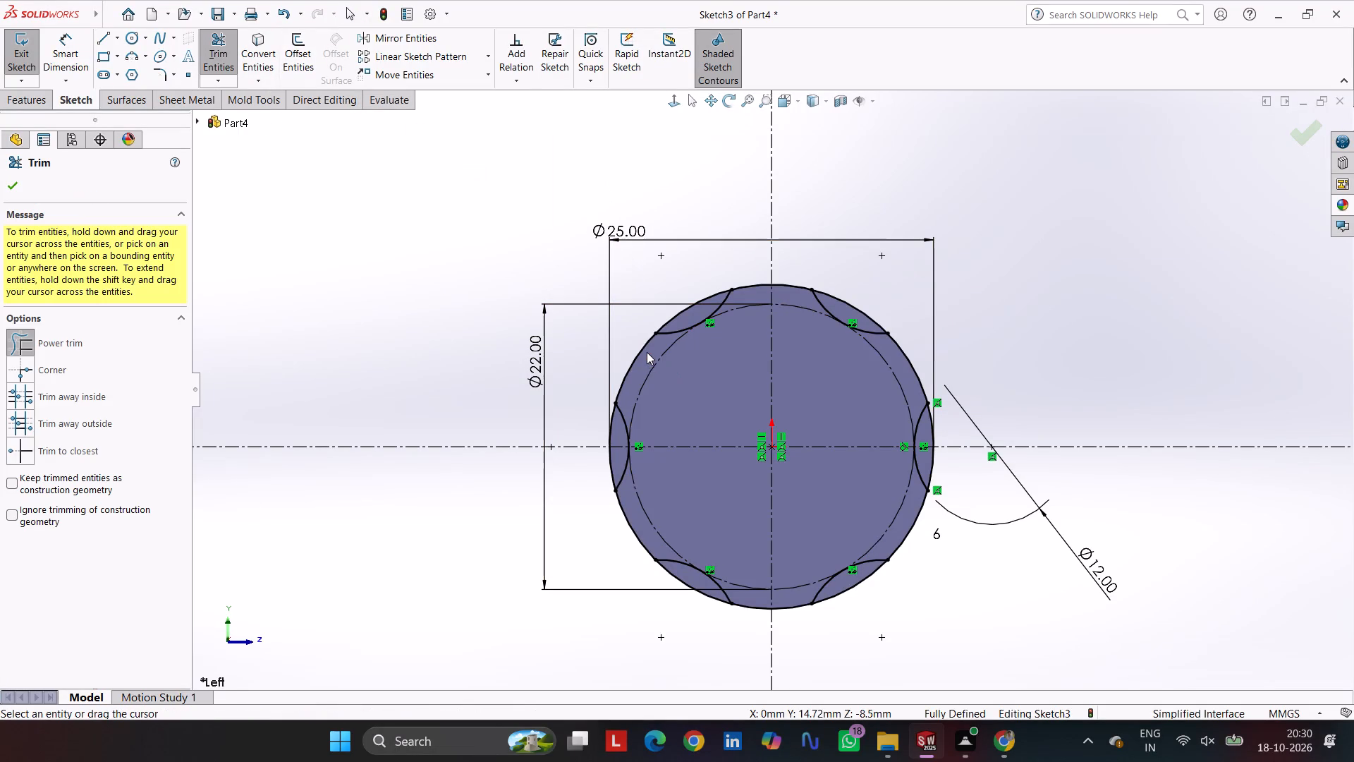
left_click_drag(647, 352, 591, 344)
left_click_drag(786, 294, 786, 277)
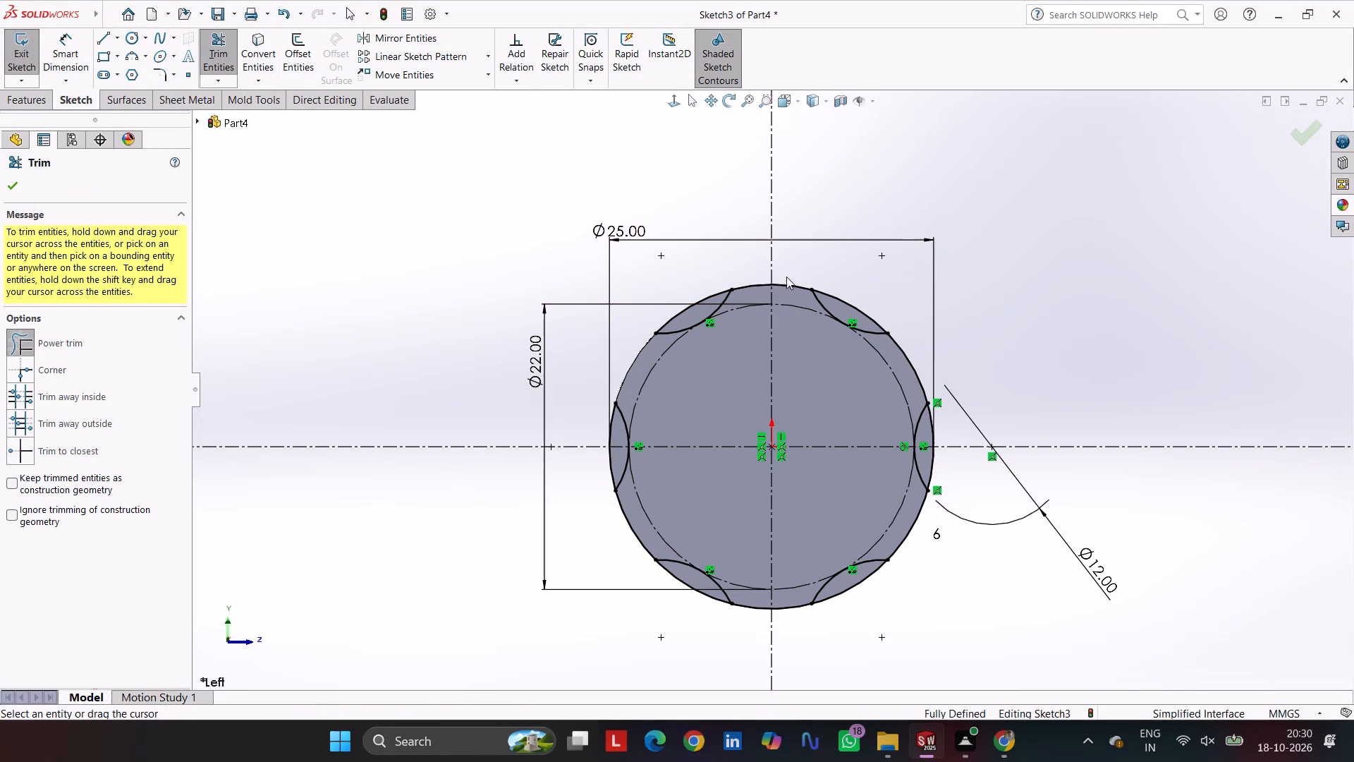
left_click_drag(786, 277, 788, 252)
left_click_drag(756, 294, 751, 247)
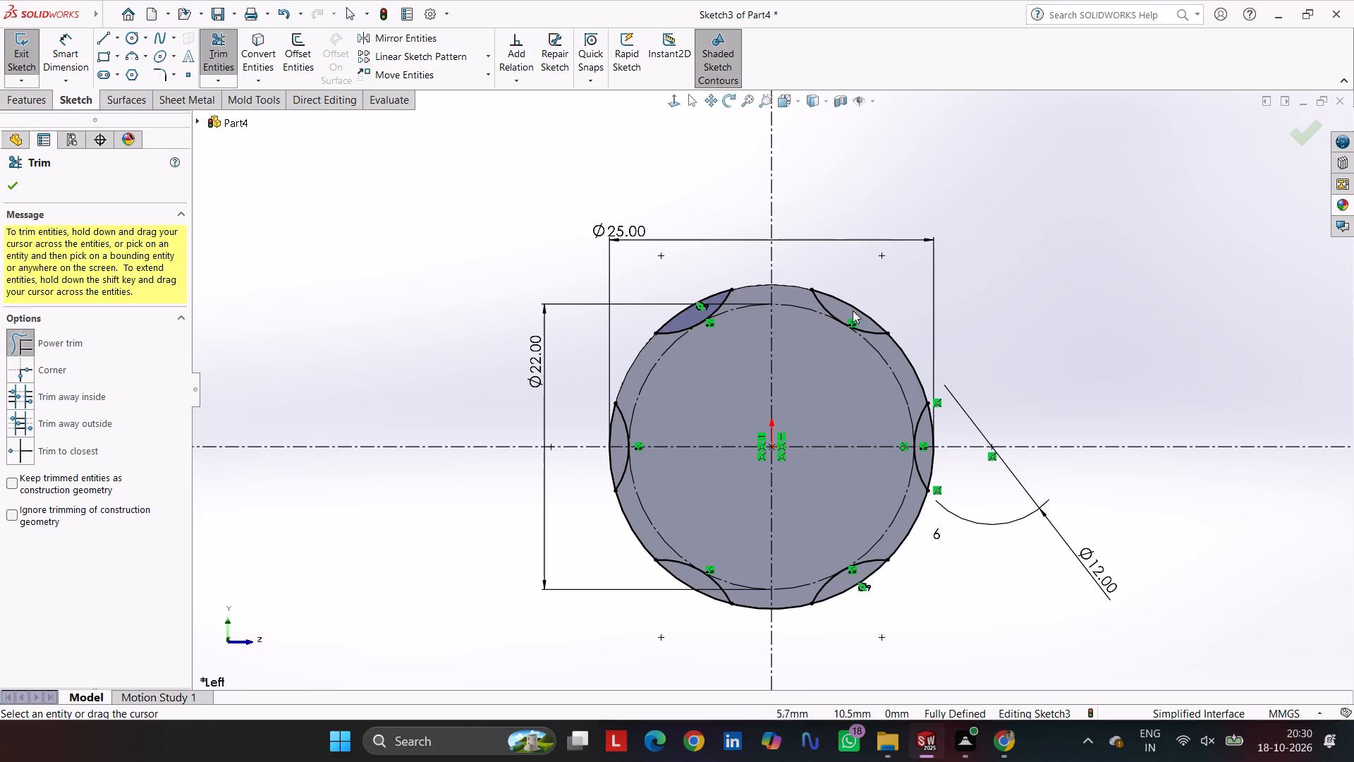
left_click_drag(898, 361, 926, 323)
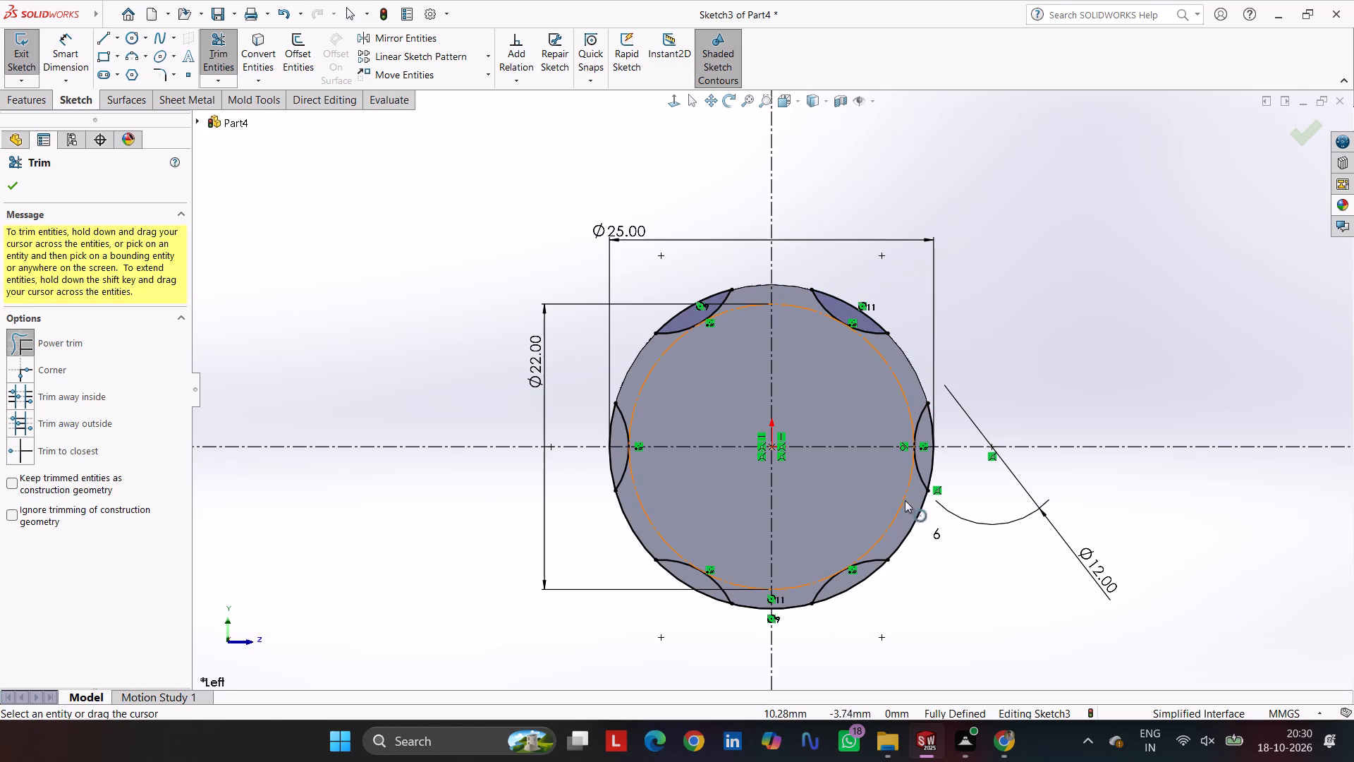
left_click_drag(905, 522, 943, 586)
left_click_drag(801, 598, 803, 602)
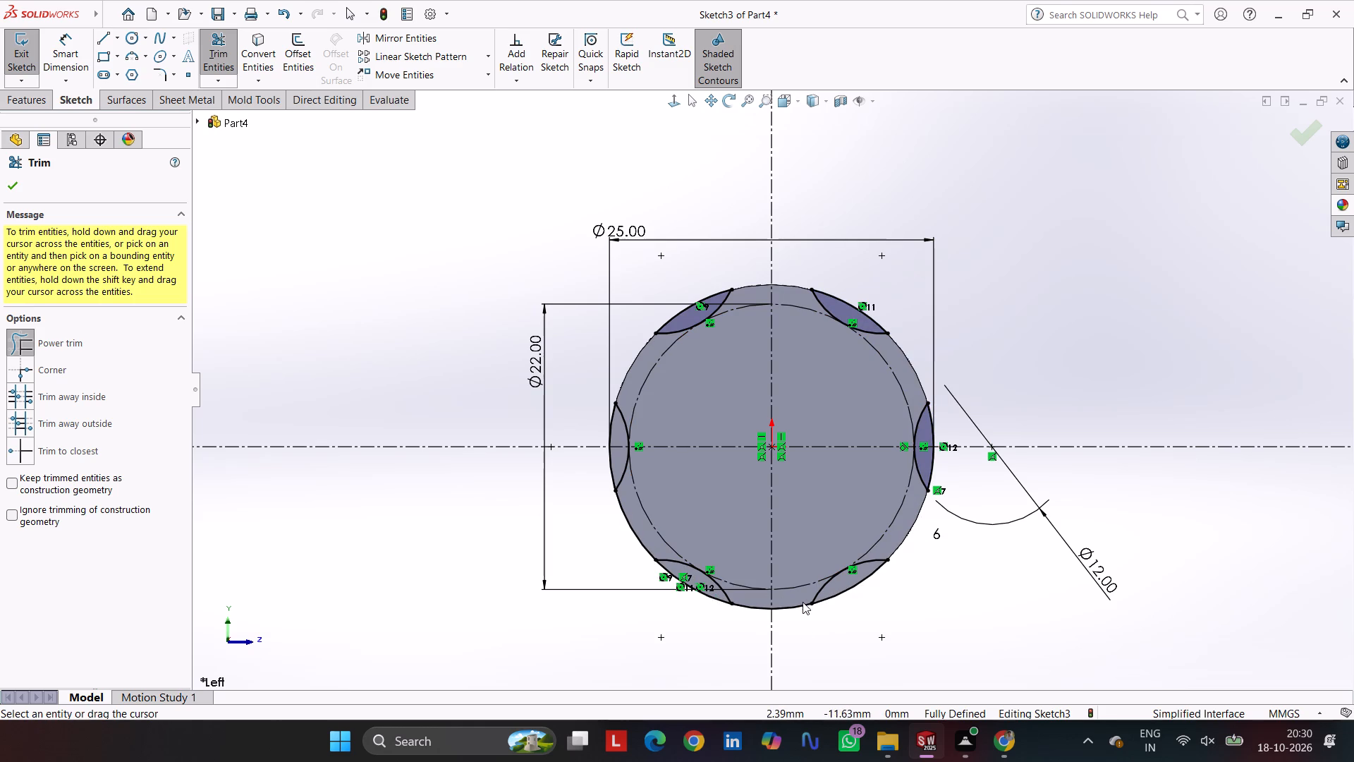
left_click_drag(803, 602, 803, 640)
left_click_drag(755, 599, 749, 645)
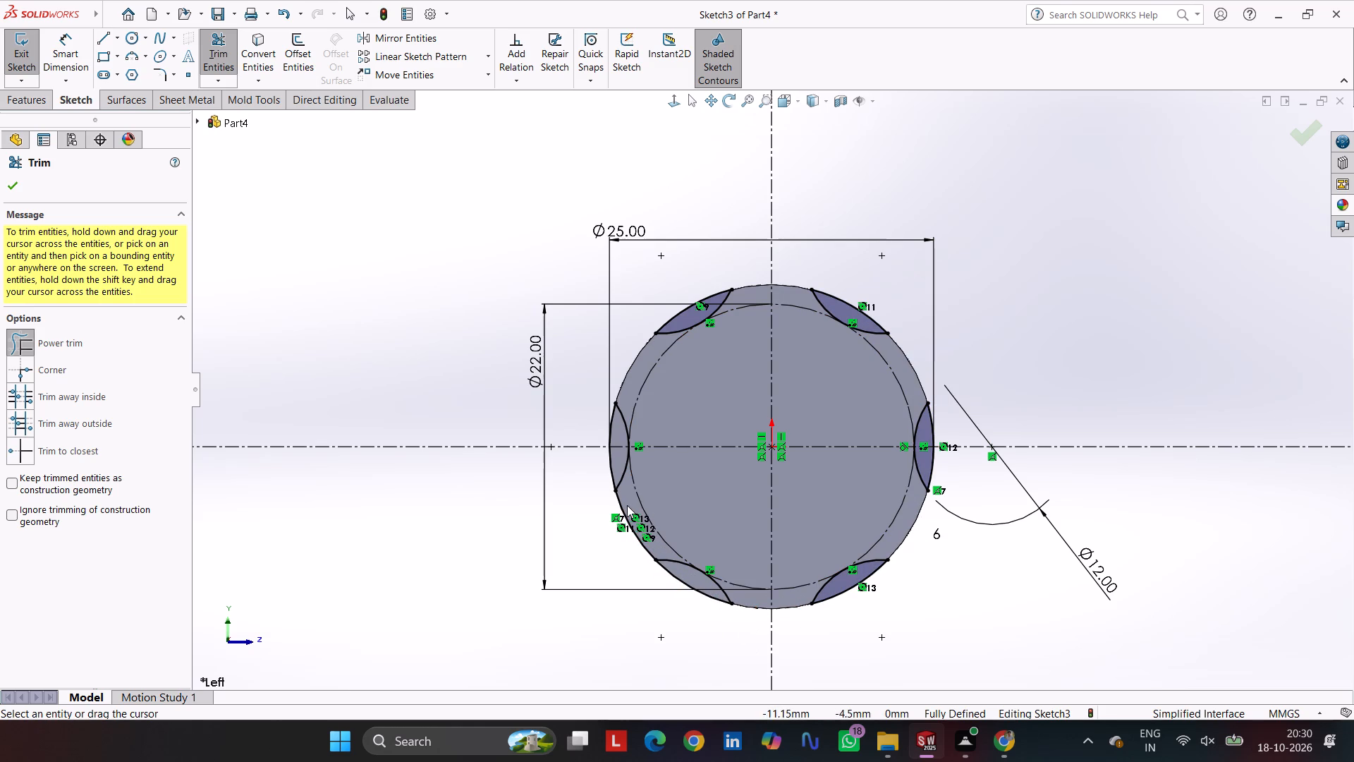
left_click_drag(627, 505, 586, 543)
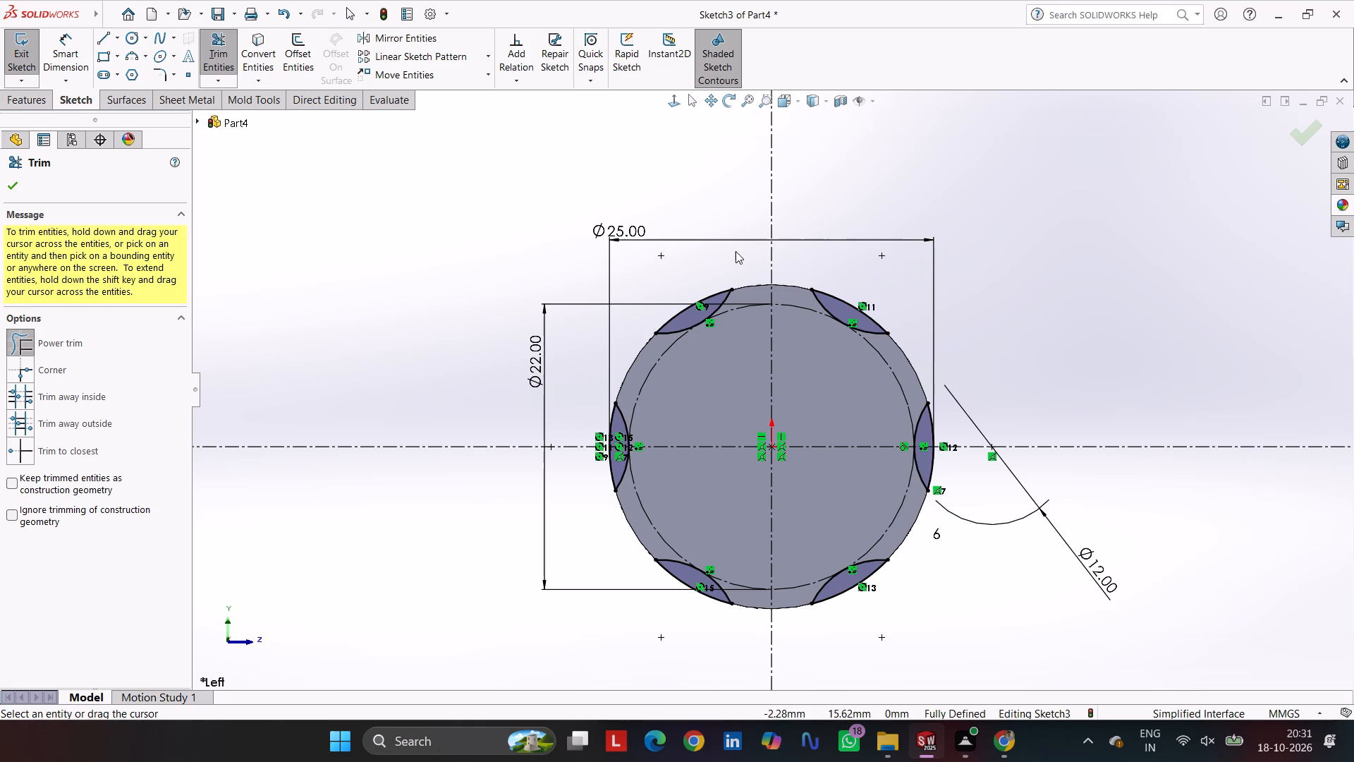
key("Escape")
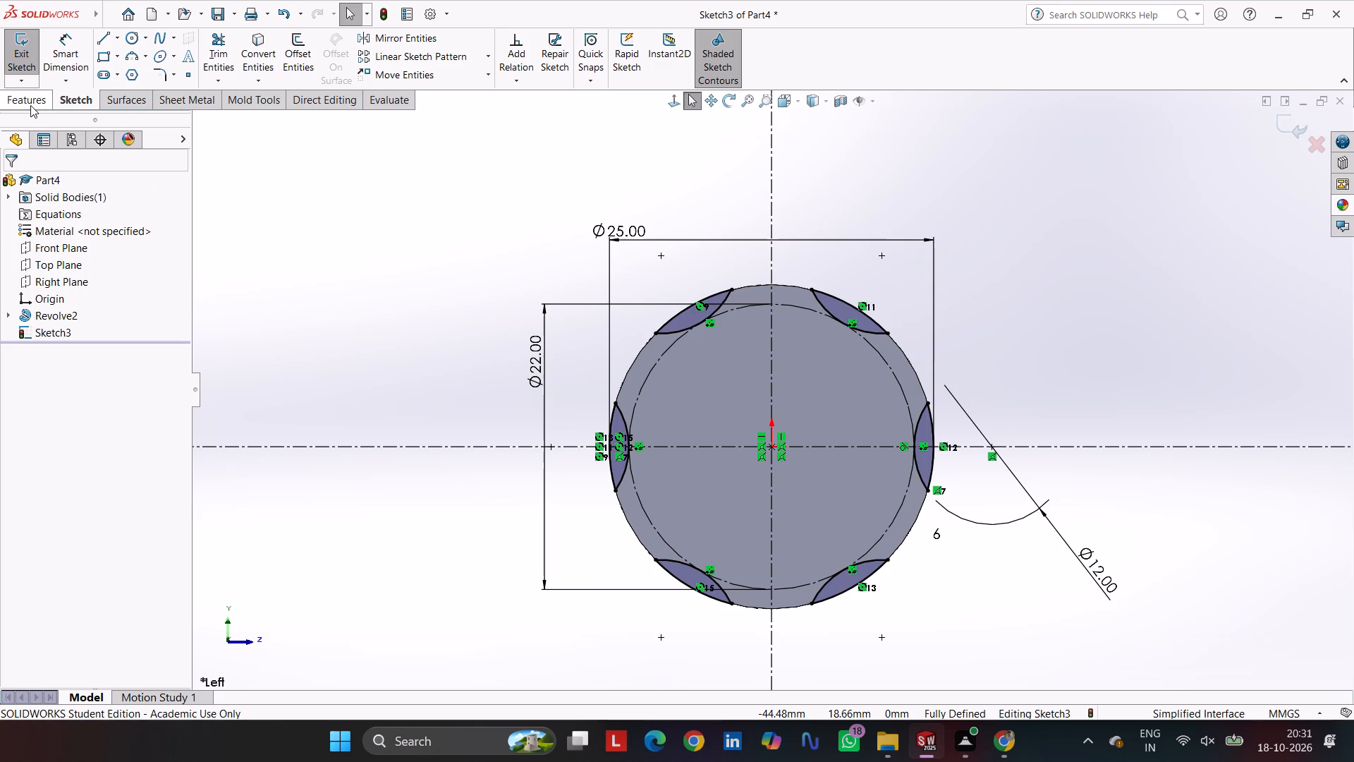
Cut-extrude the six edge profiles Through All along the length of the pin.
left_click(30, 105)
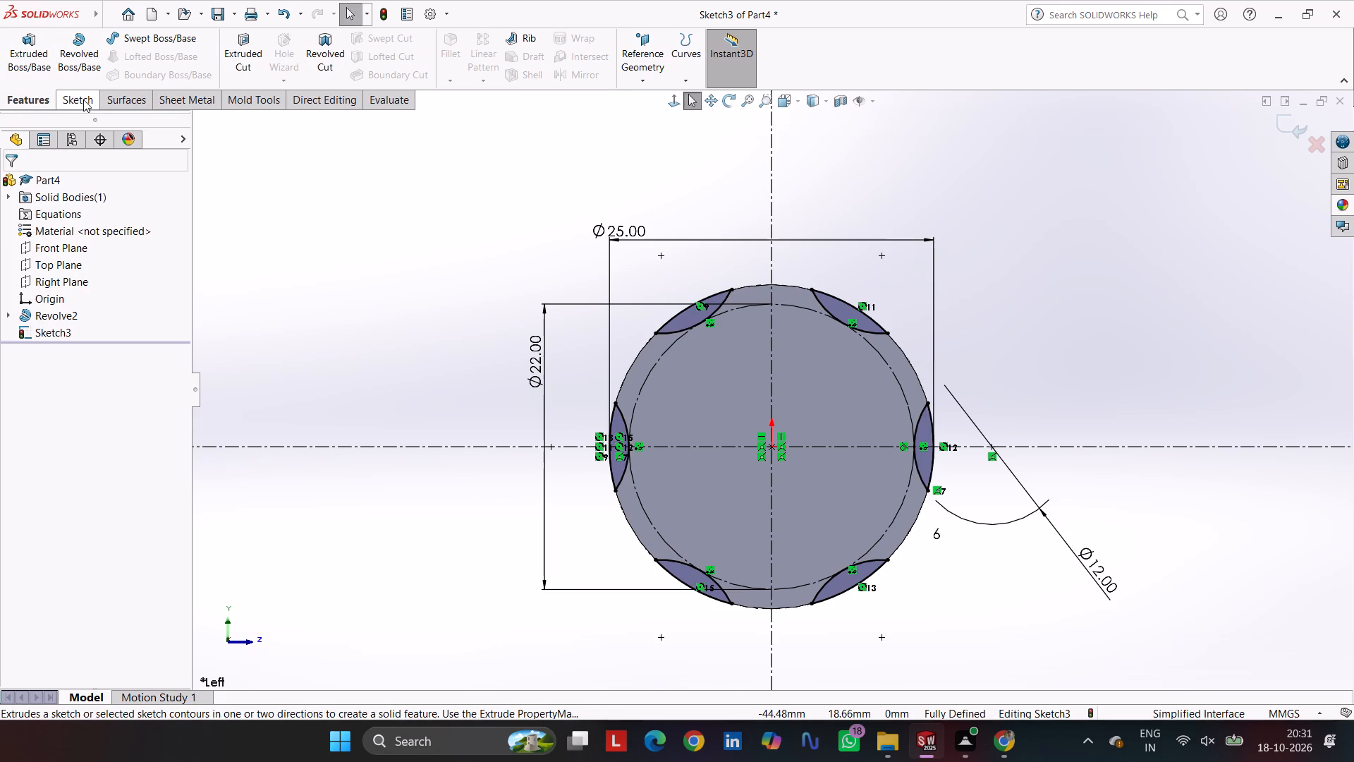
left_click(233, 41)
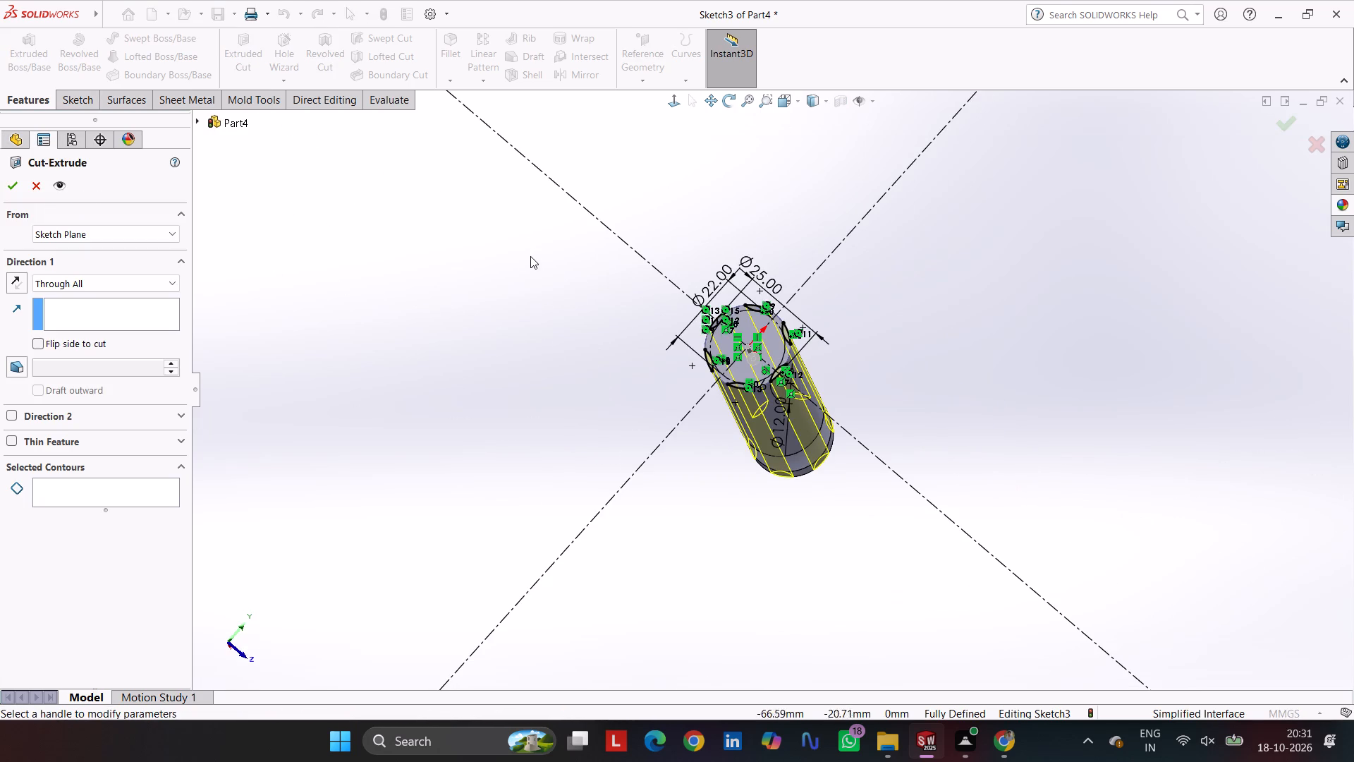
middle_click_drag(530, 259, 390, 267)
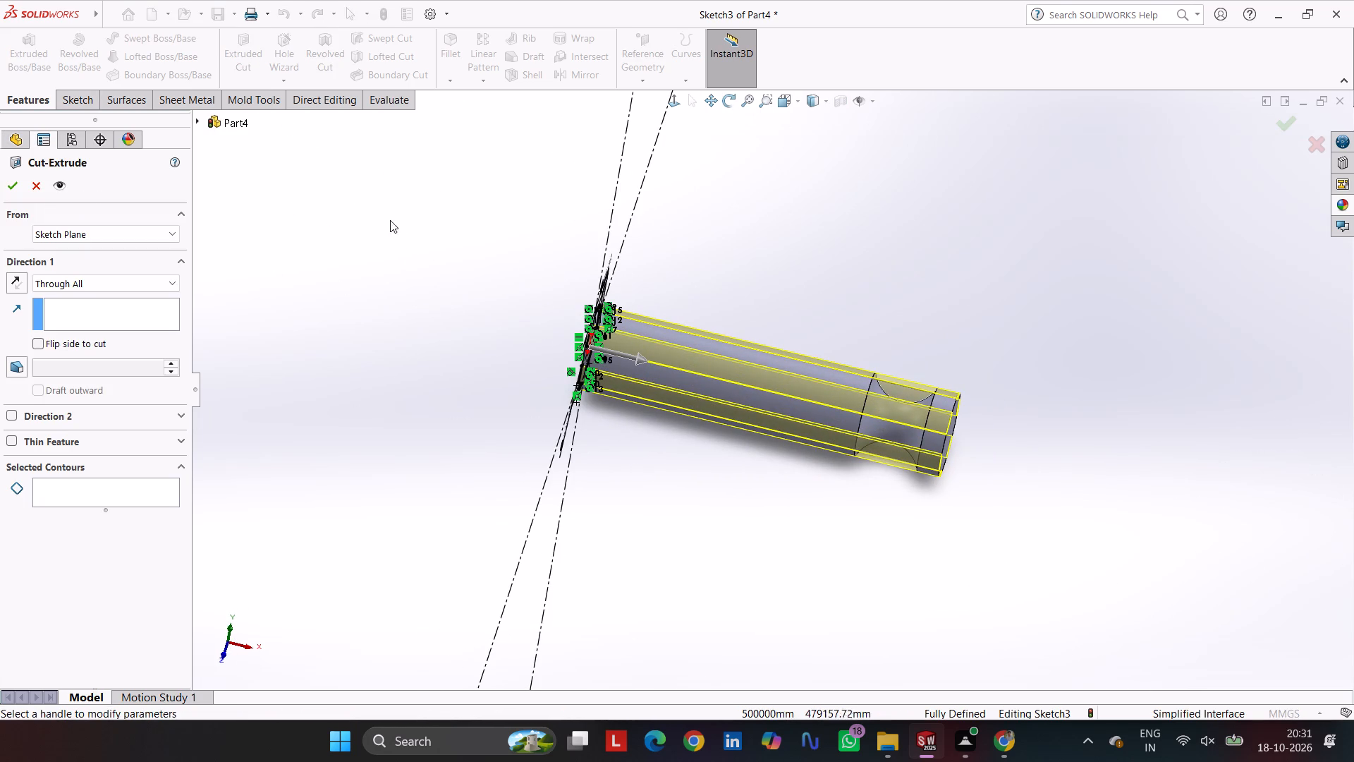
left_click(10, 191)
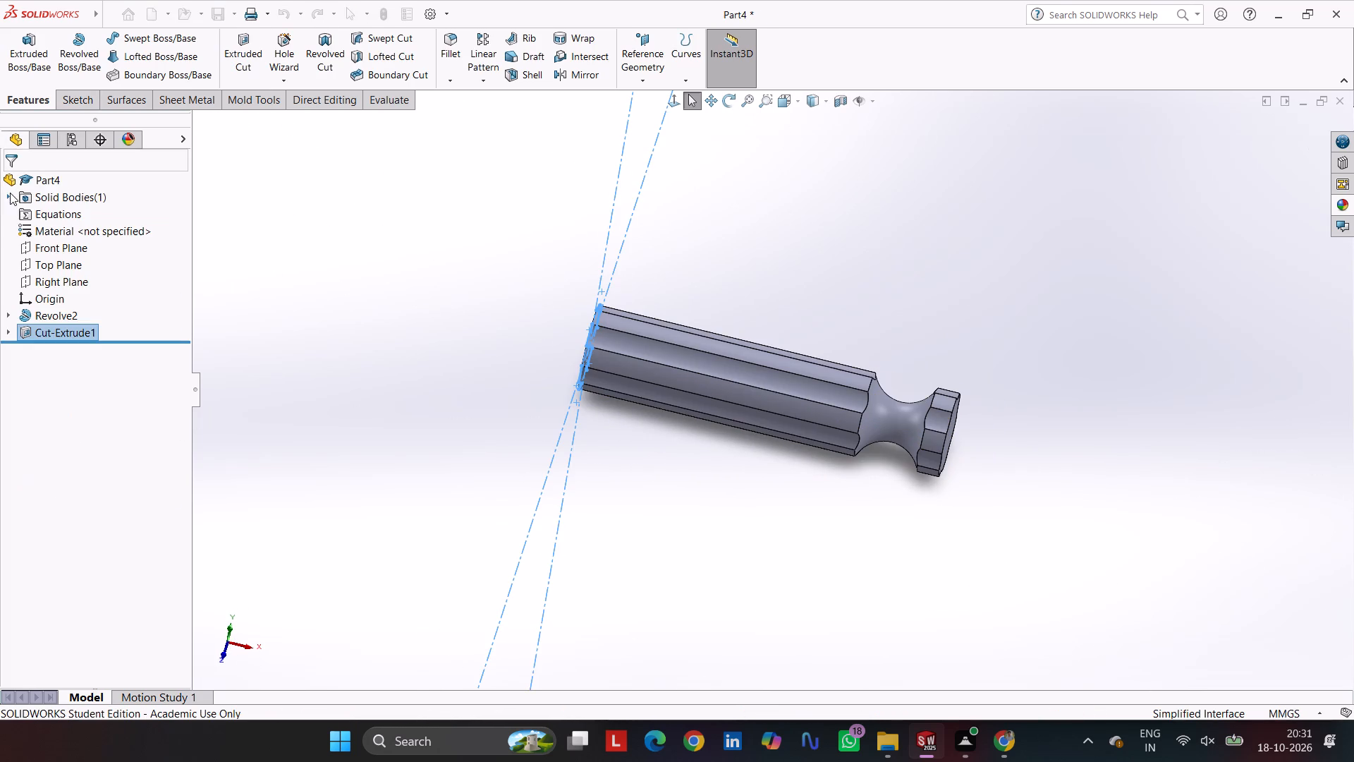
Examine the lengthwise grooves cut in the pin from its flat end and in the isometric view.
left_click(382, 226)
middle_click_drag(392, 235, 482, 430)
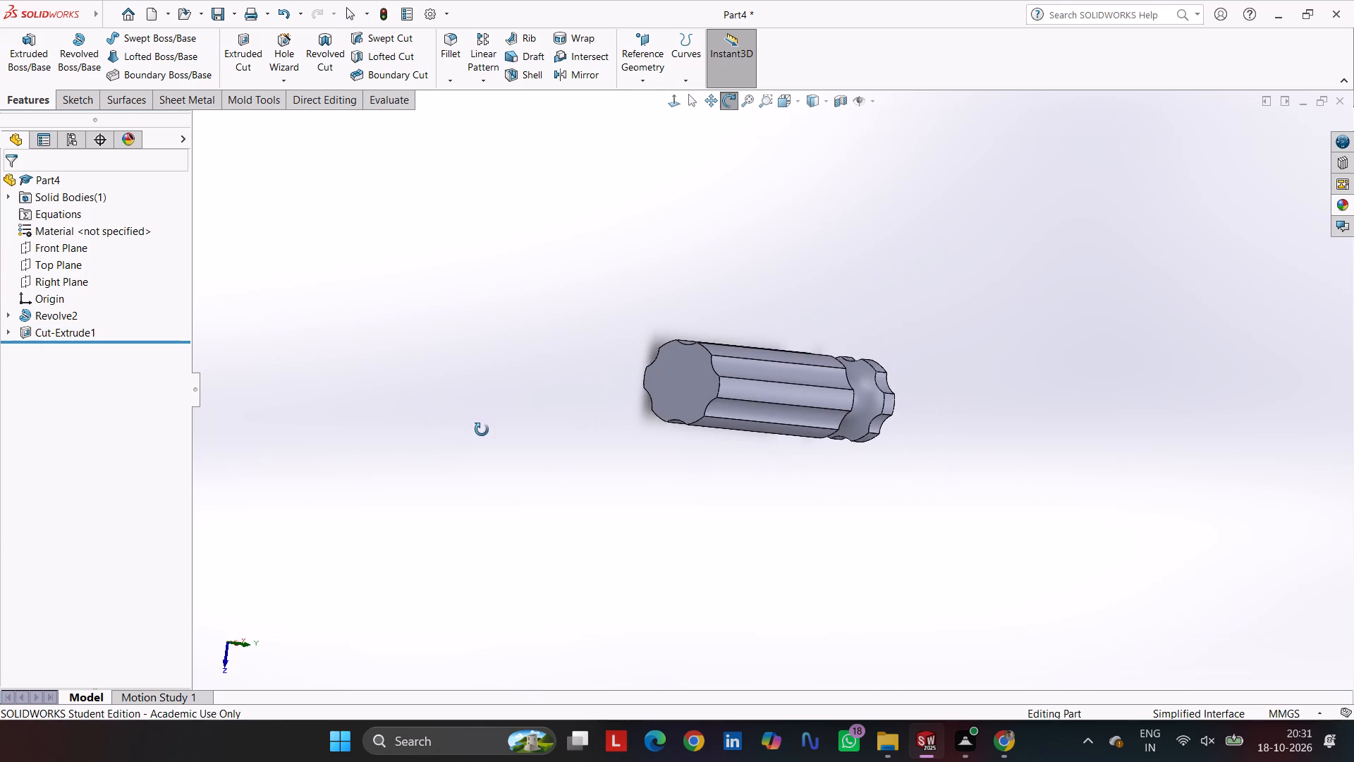
middle_click_drag(482, 430, 484, 428)
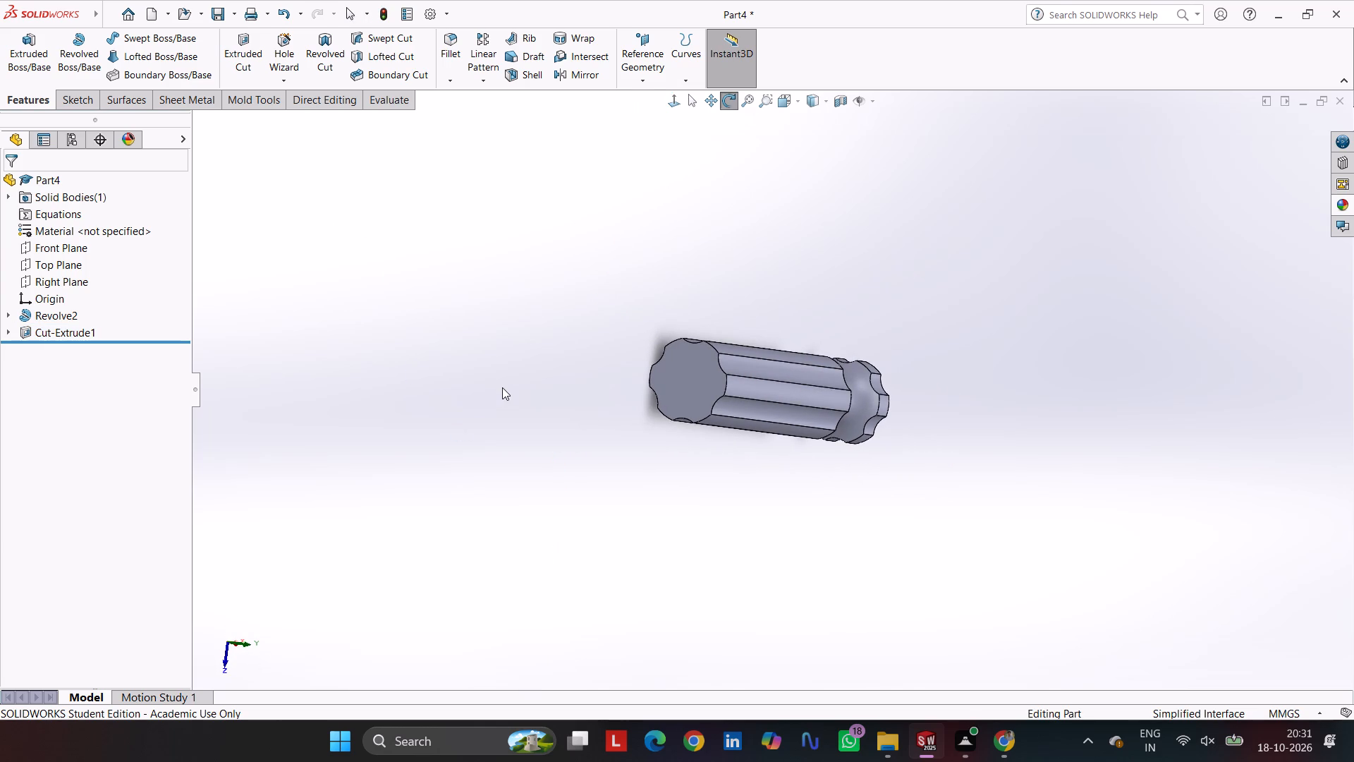
key("ctrl+7")
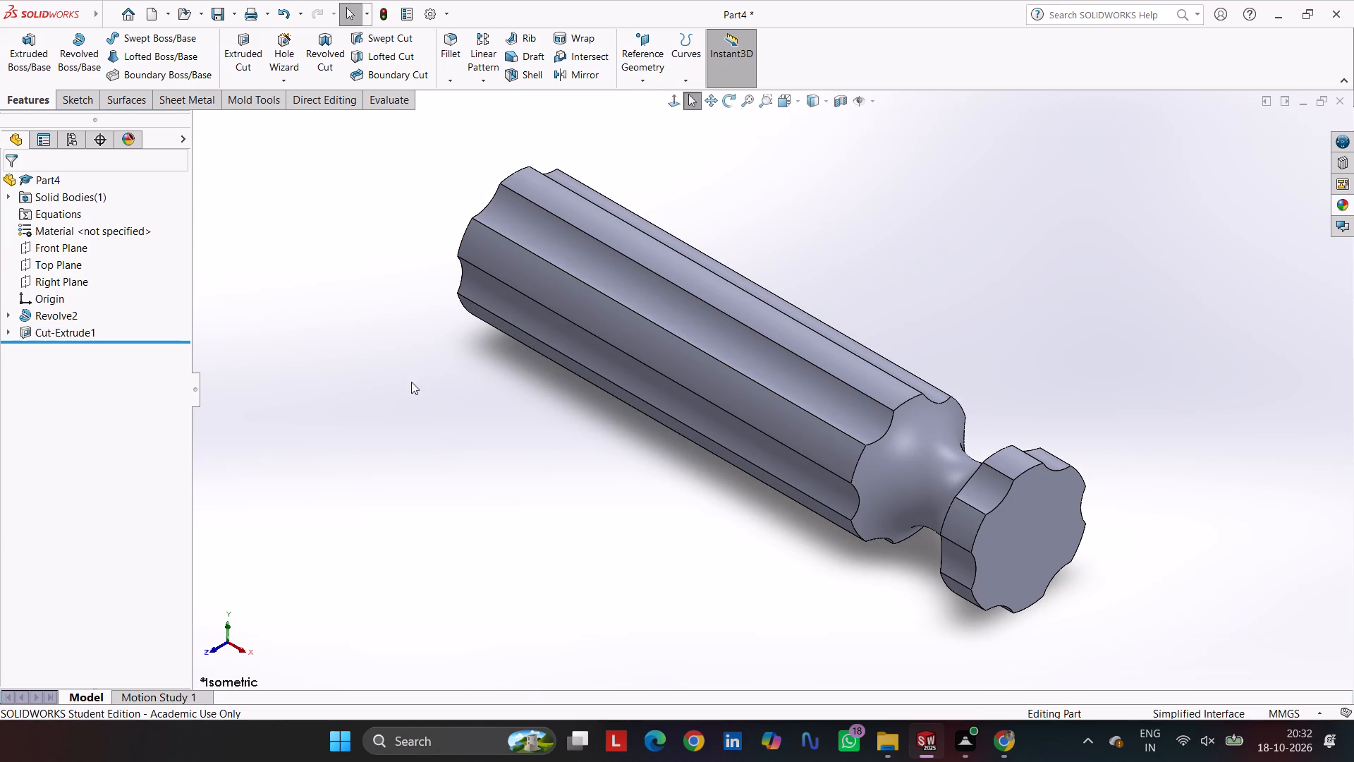
left_click(379, 362)
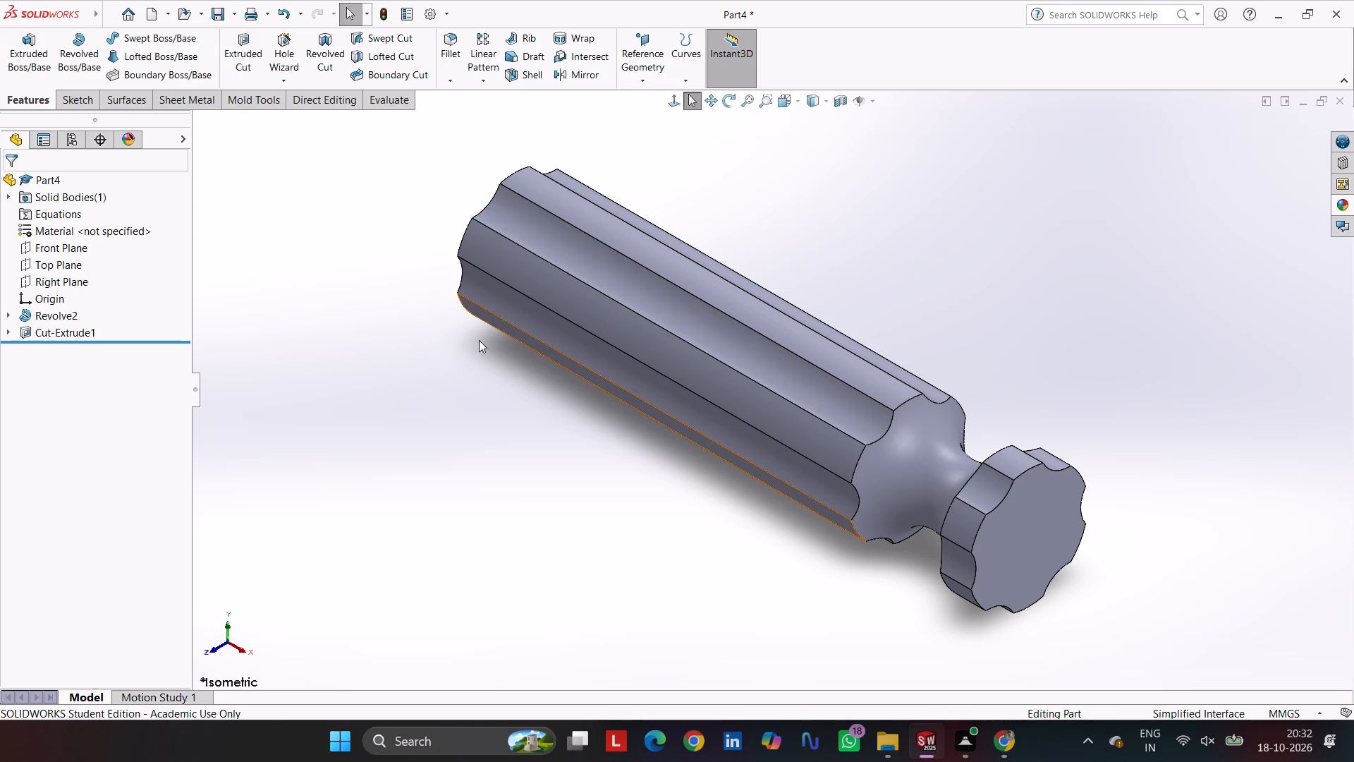
left_click(458, 370)
middle_click(454, 372)
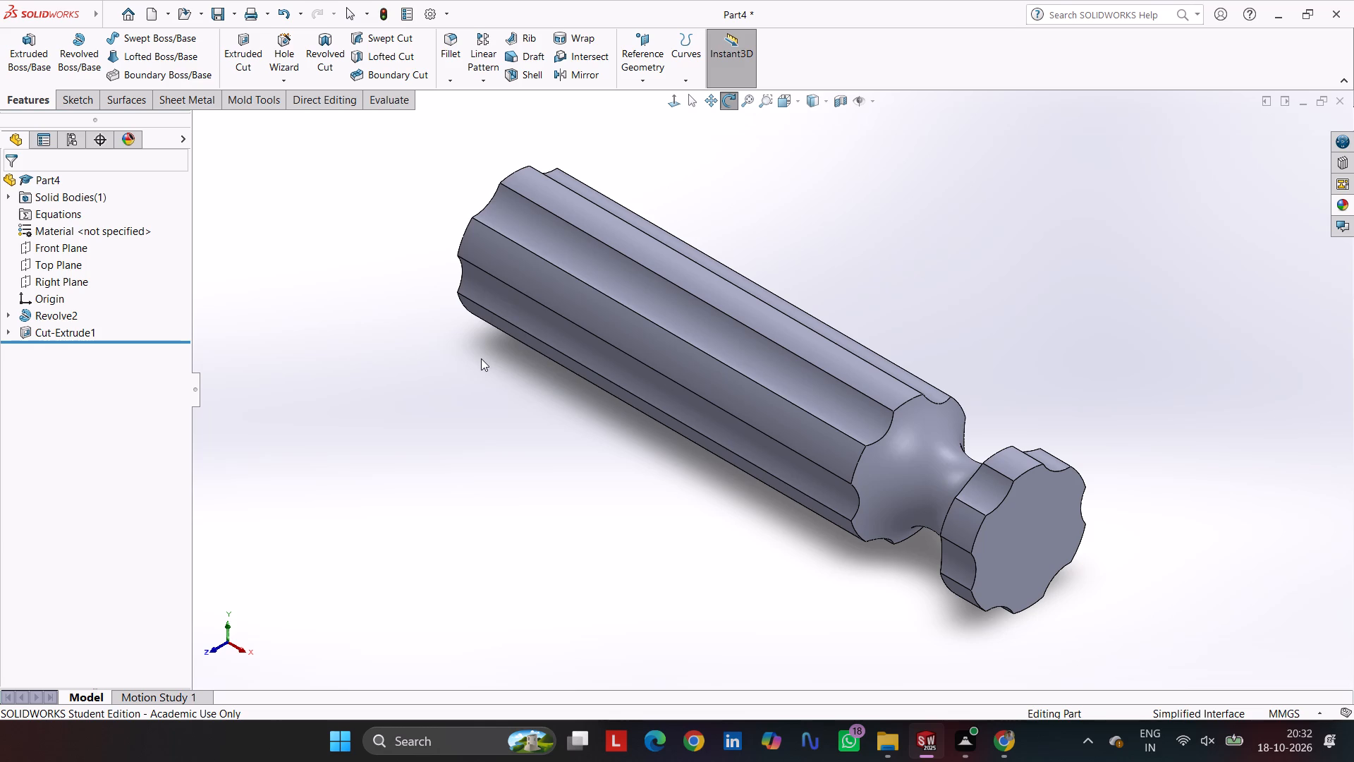
left_click(368, 252)
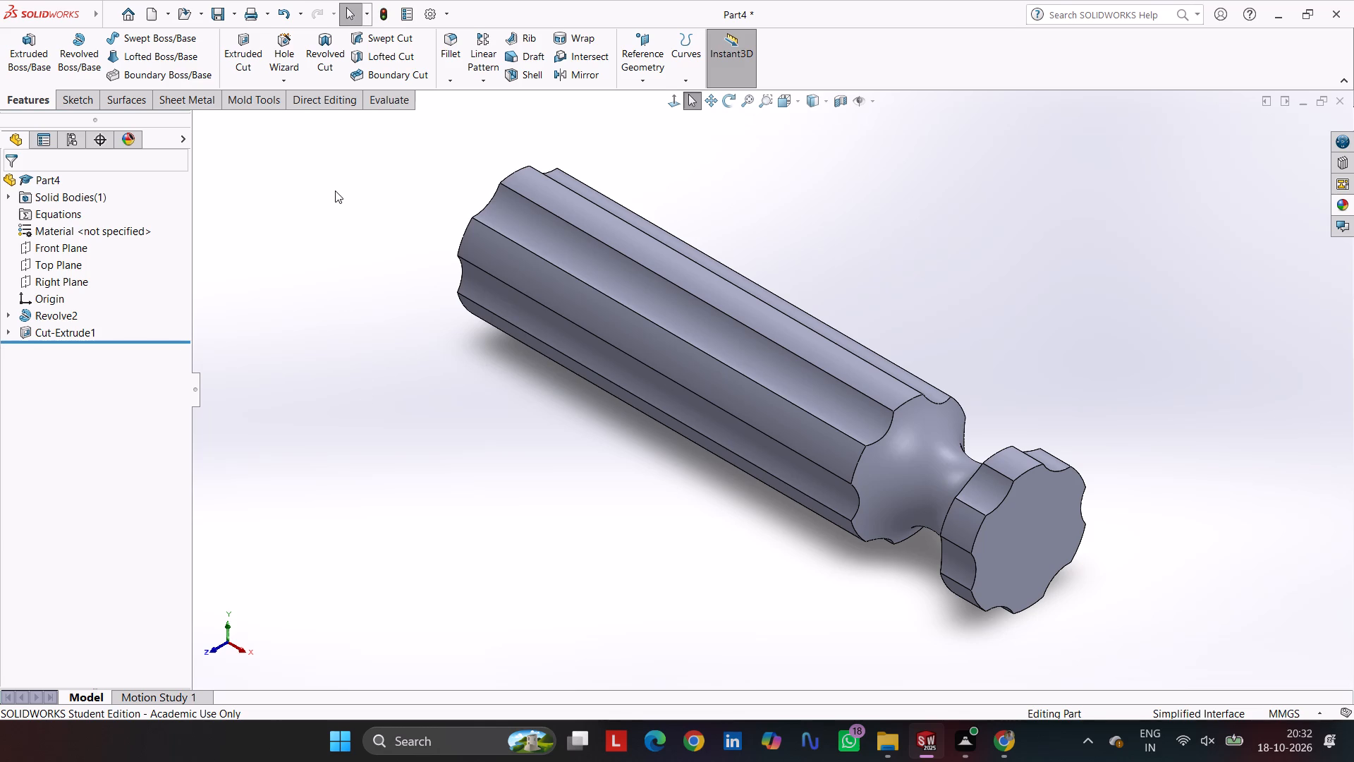
Roll the model history back to just before the extruded cut, directly after the revolve.
middle_click_drag(335, 190, 411, 297)
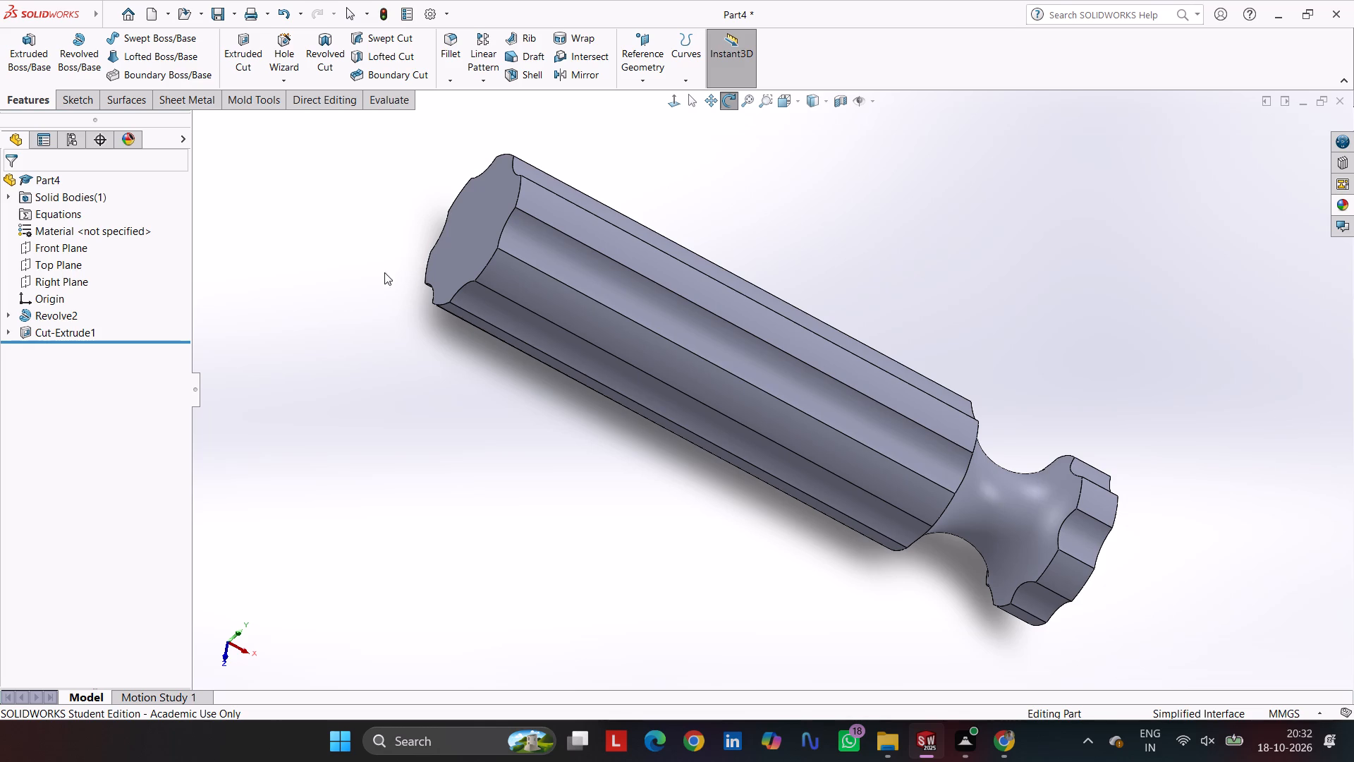
left_click_drag(181, 339, 180, 325)
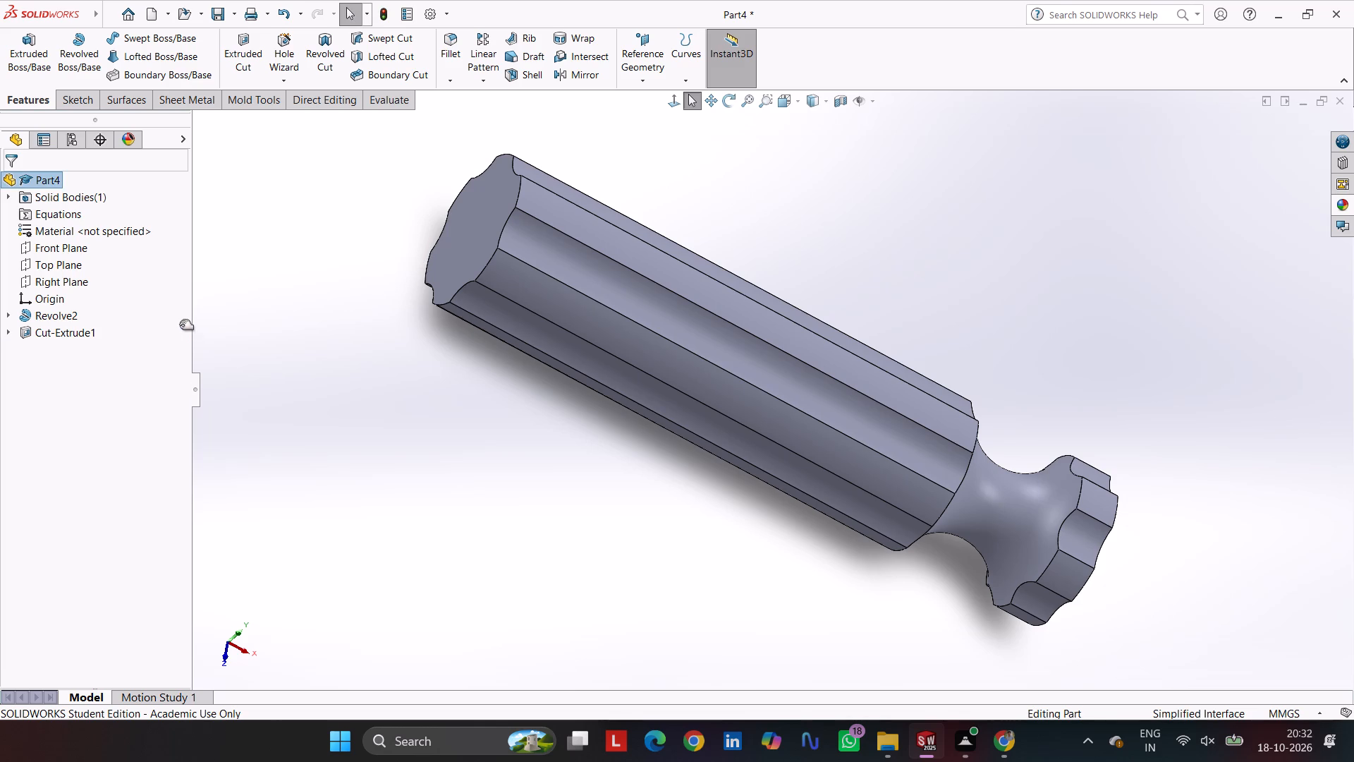
left_click_drag(180, 325, 181, 324)
left_click(354, 310)
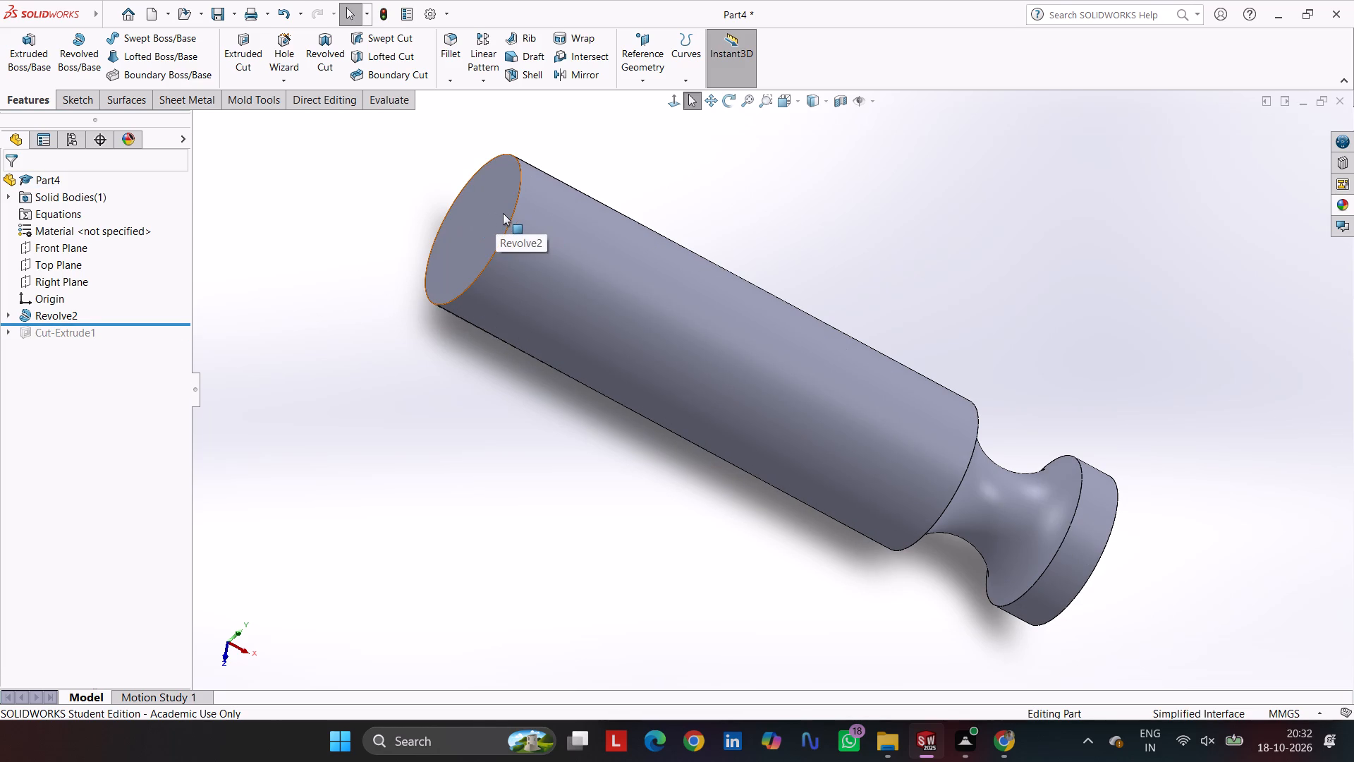
Fillet the circular edge of the pin's flat end face, opposite the necked head, with a 6.5 mm radius.
left_click(455, 40)
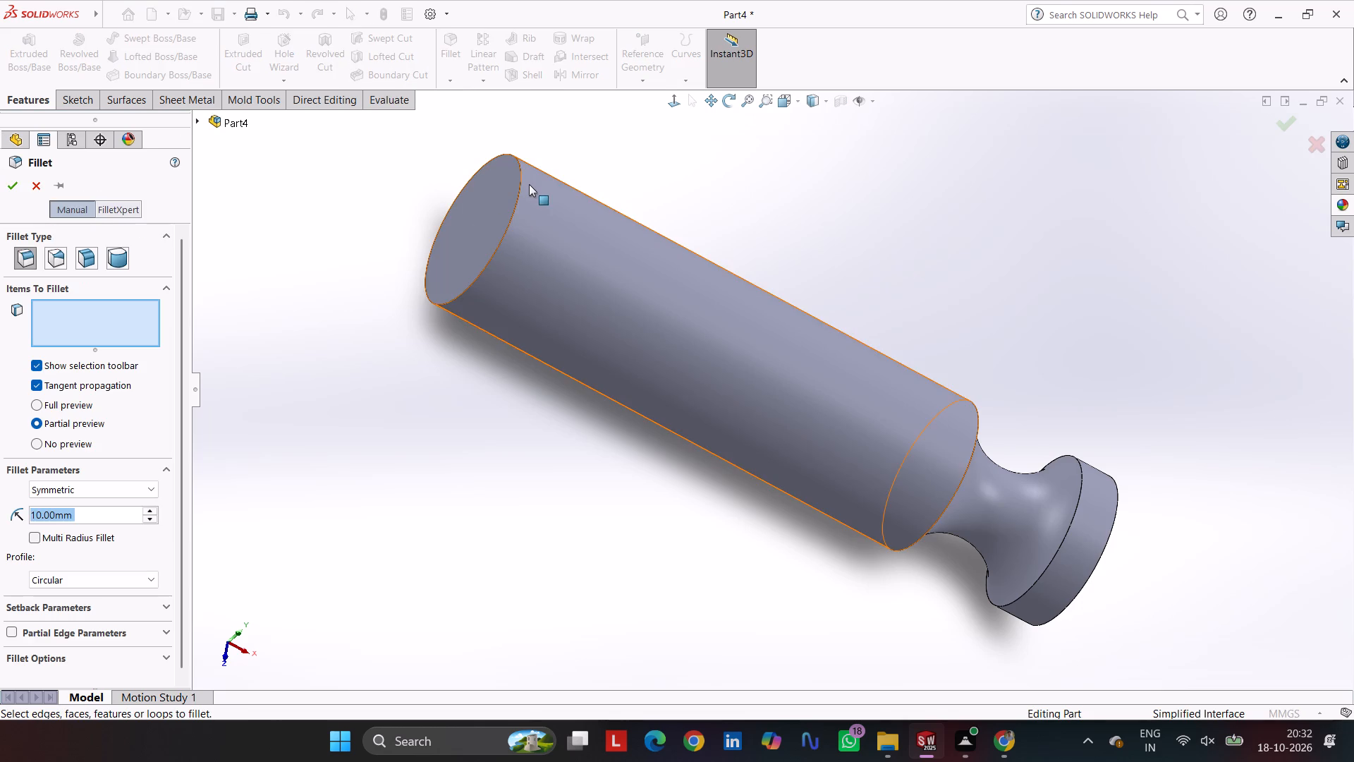
left_click(520, 183)
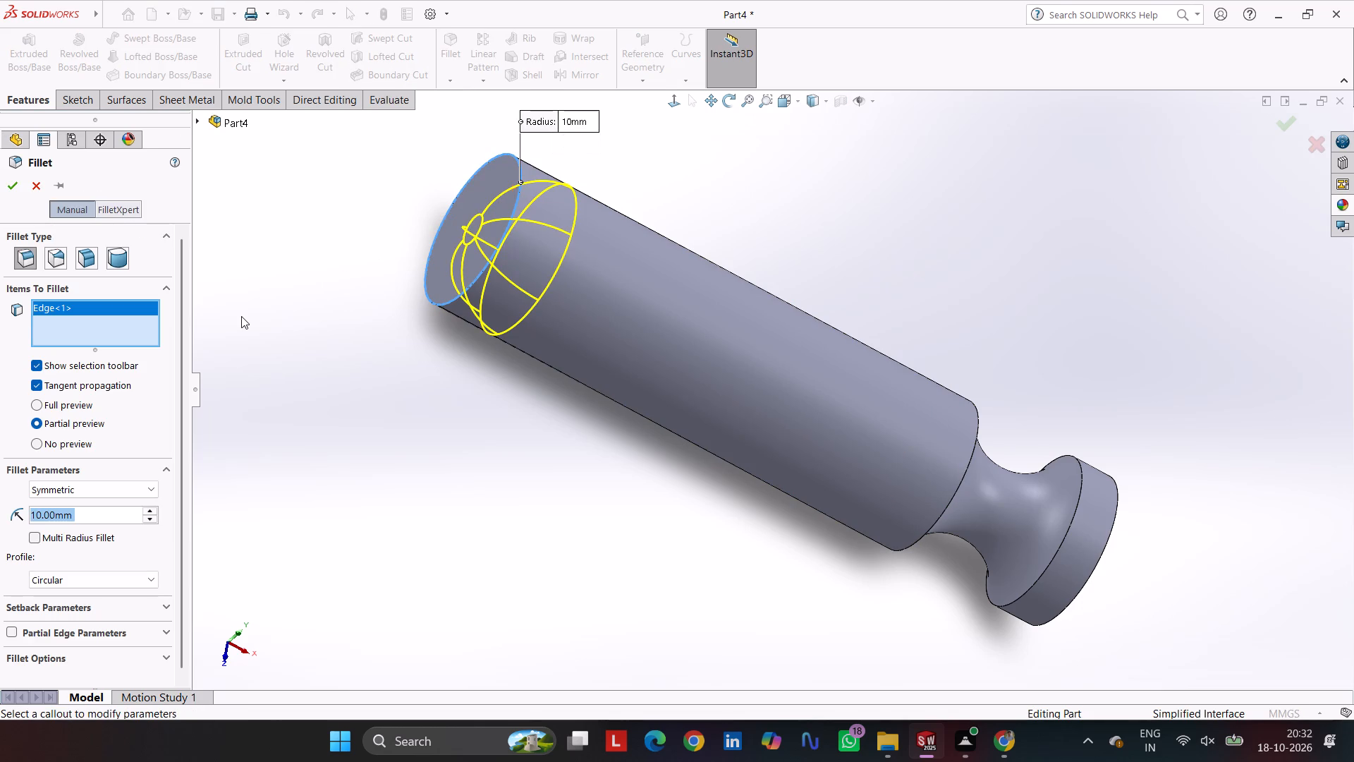
type("6.5")
key("Return")
key("Return")
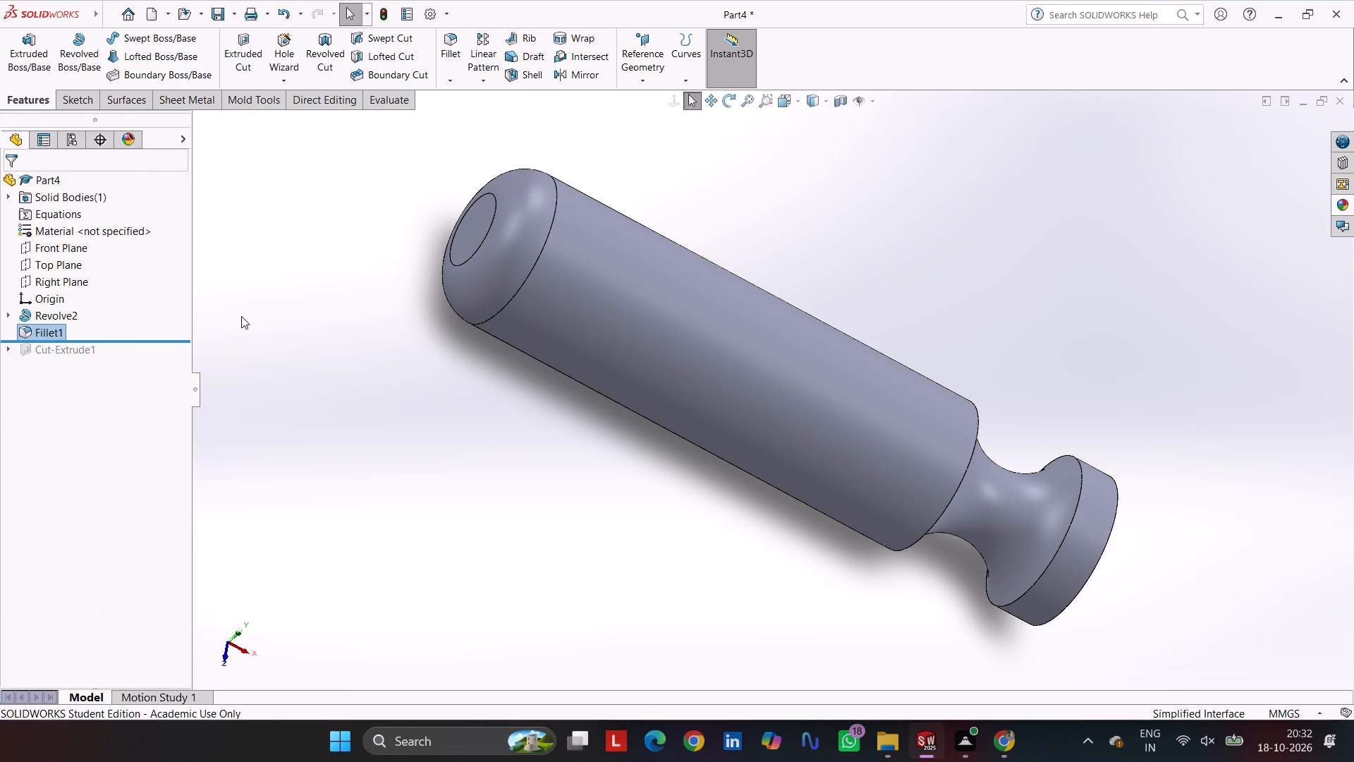
left_click(532, 508)
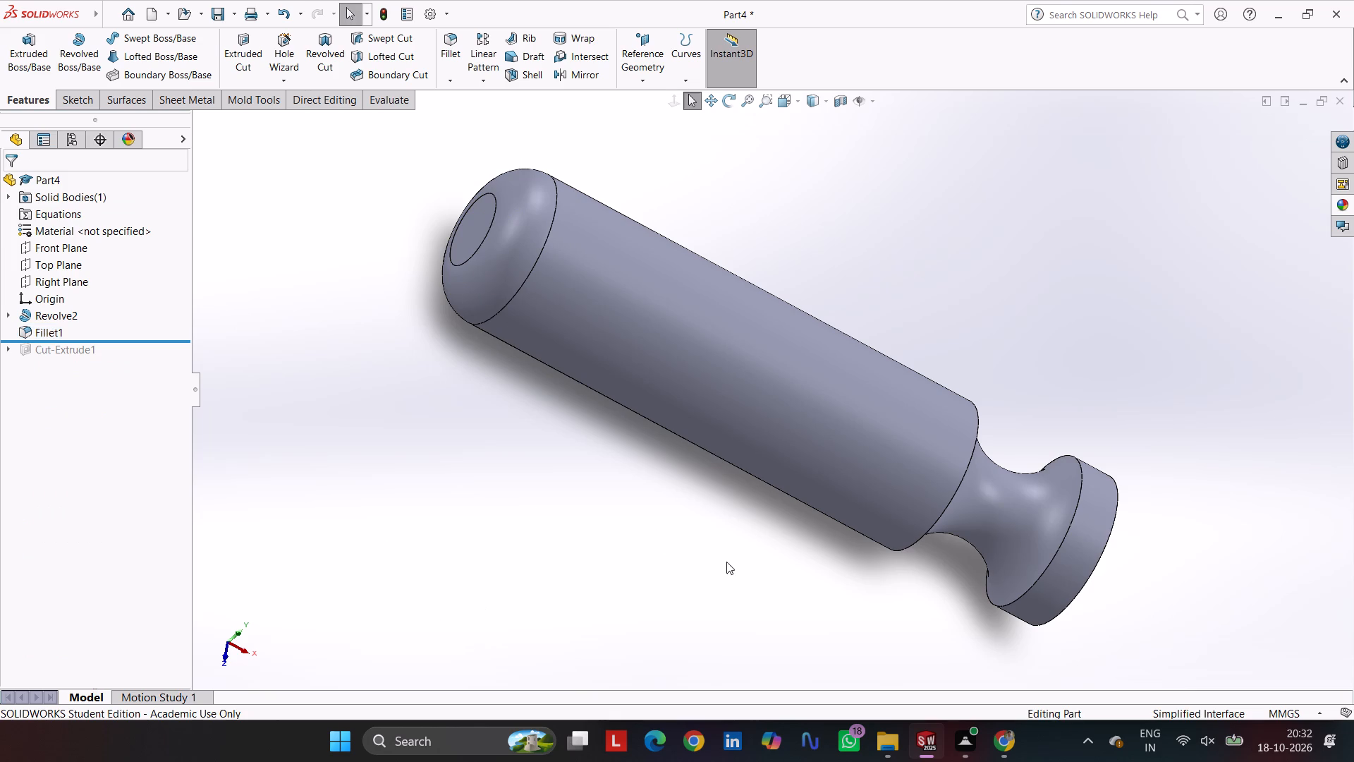
middle_click_drag(727, 562, 661, 400)
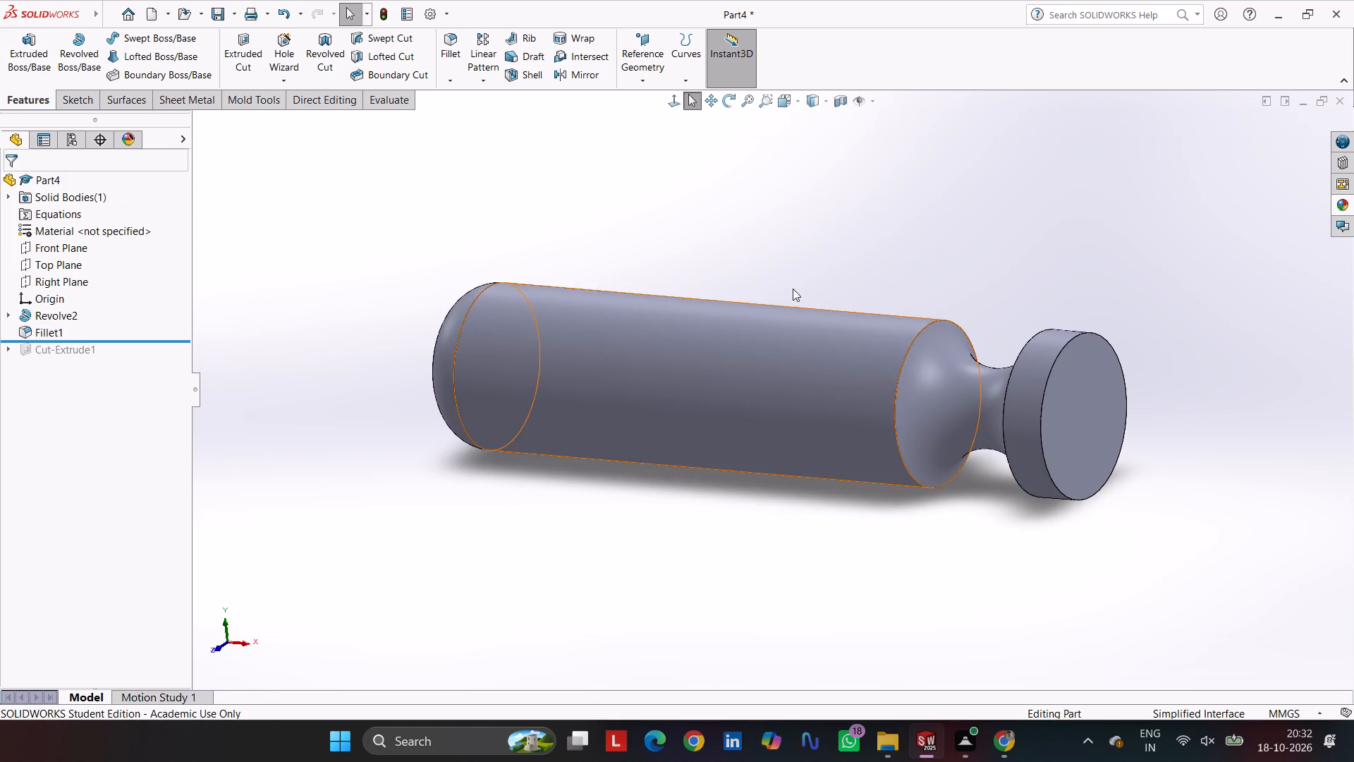
Fillet the circular edge where the pin's long body meets the neck with a 1.5 mm radius.
left_click(457, 34)
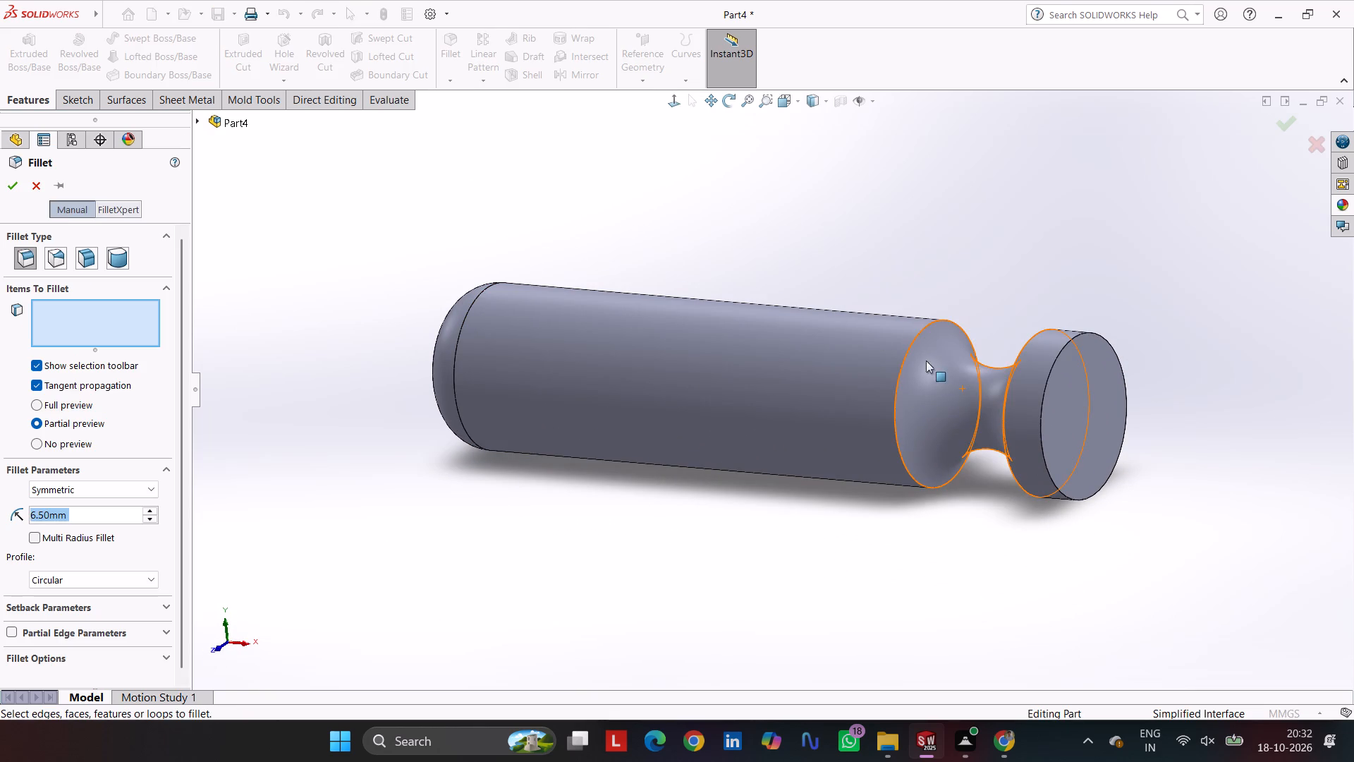
left_click(911, 345)
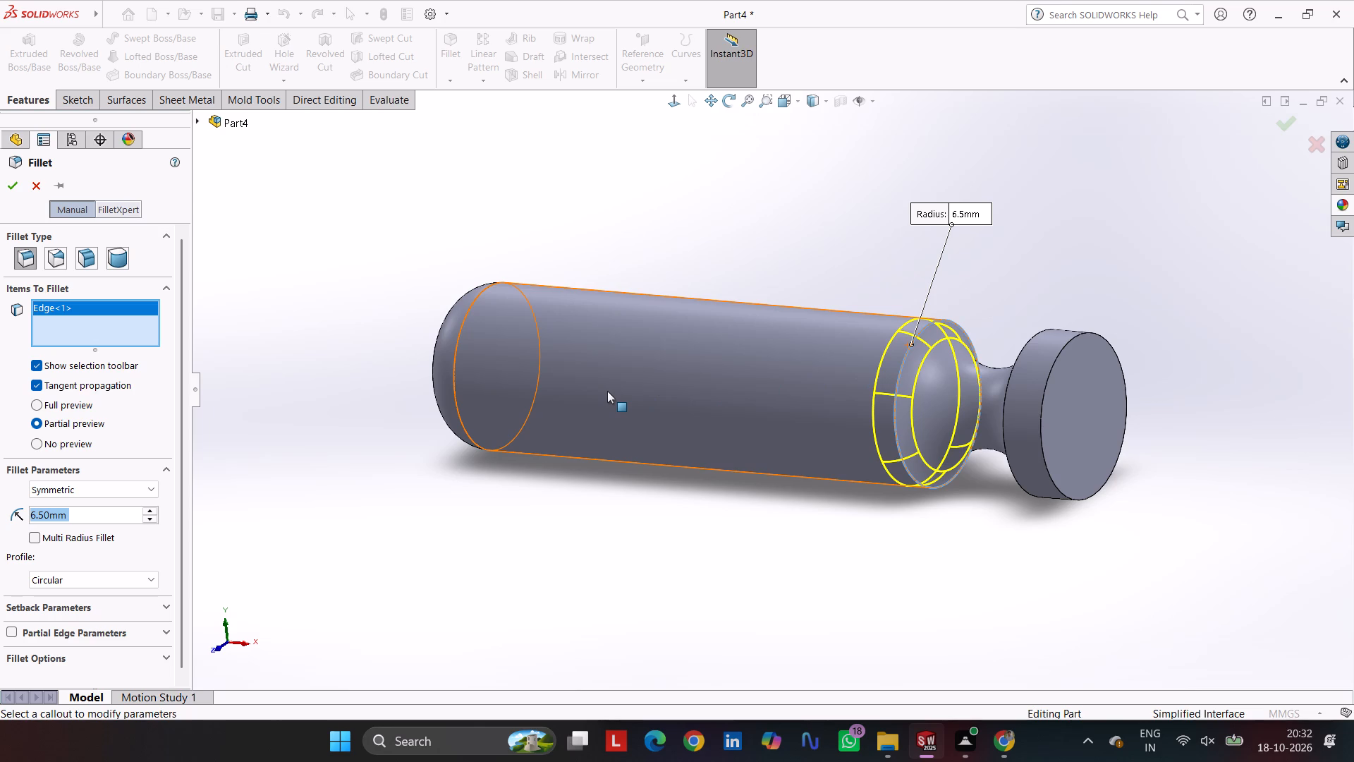
type("1.5")
key("Return")
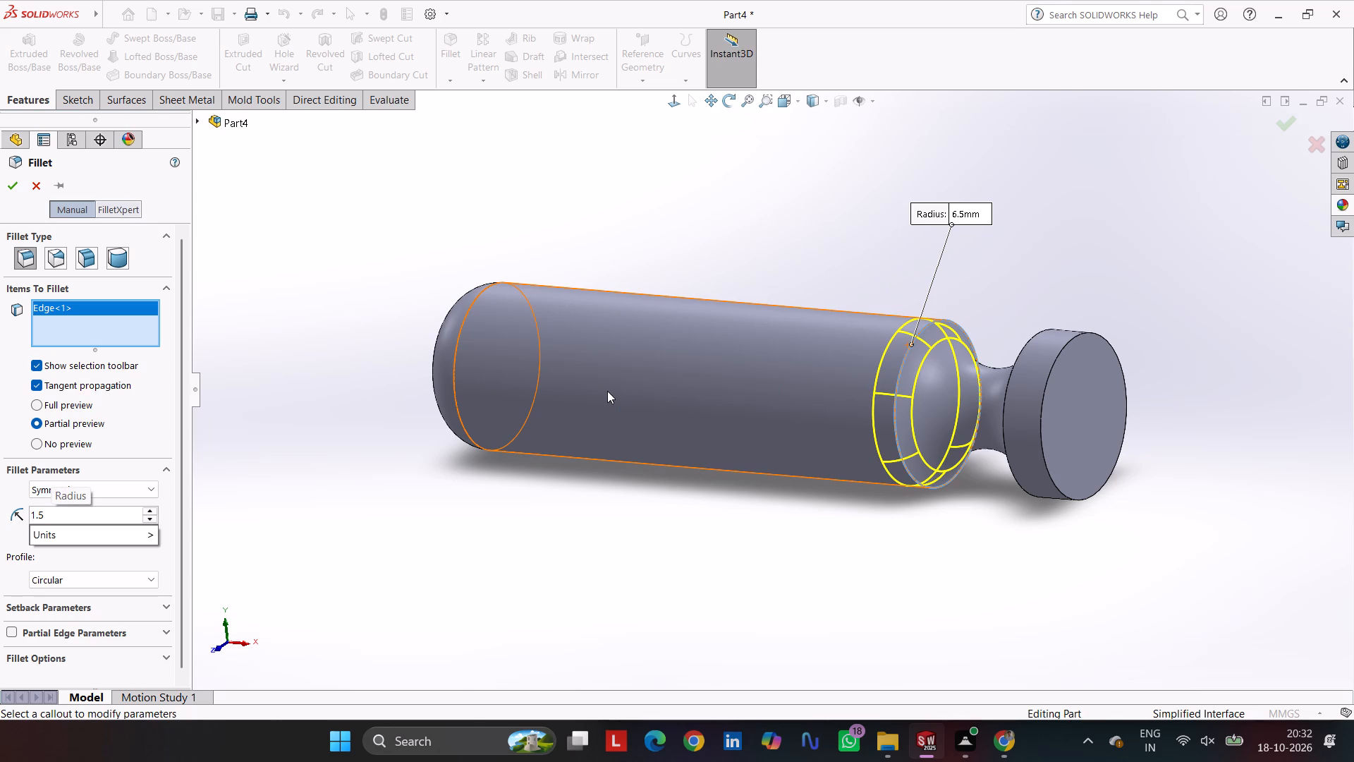
key("Return")
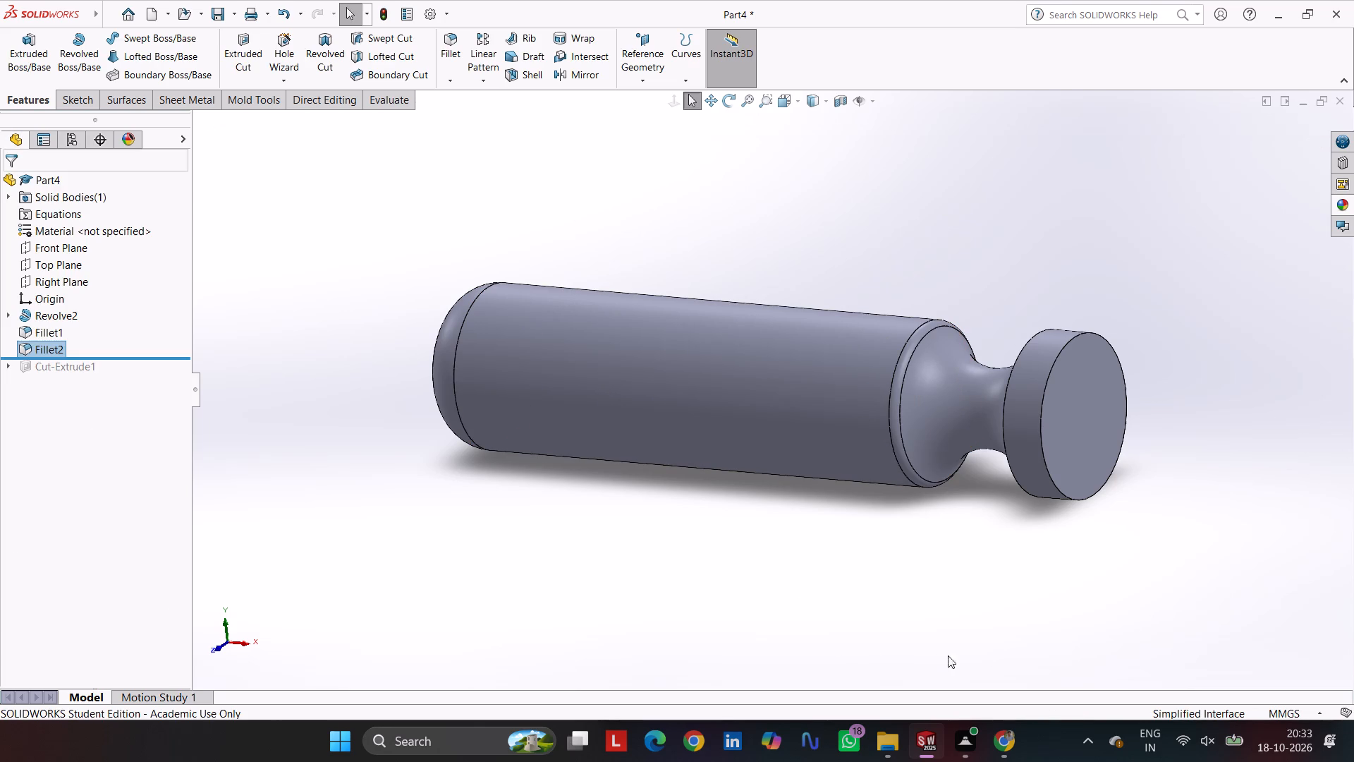
Fillet the head's circular edge on the neck side with a 1.5 mm radius.
middle_click_drag(957, 629, 1029, 628)
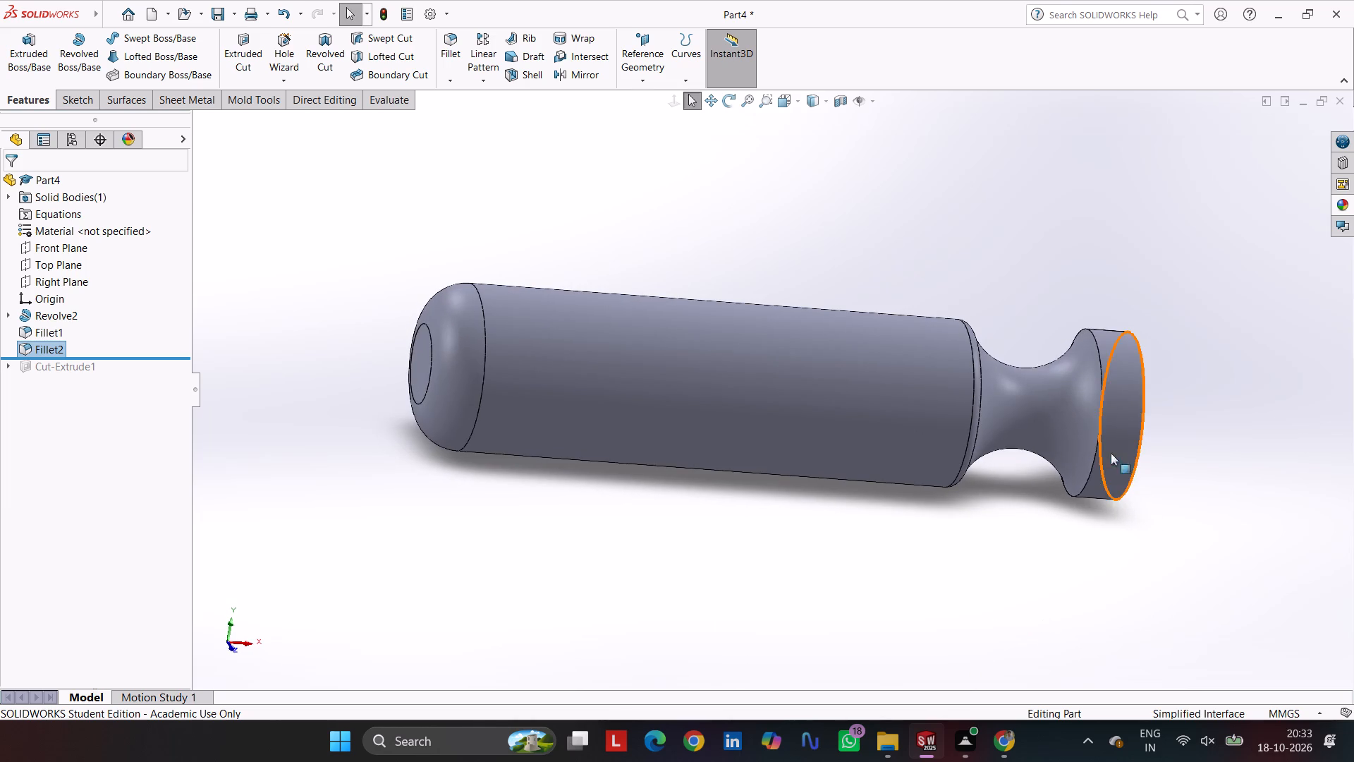
left_click(1099, 446)
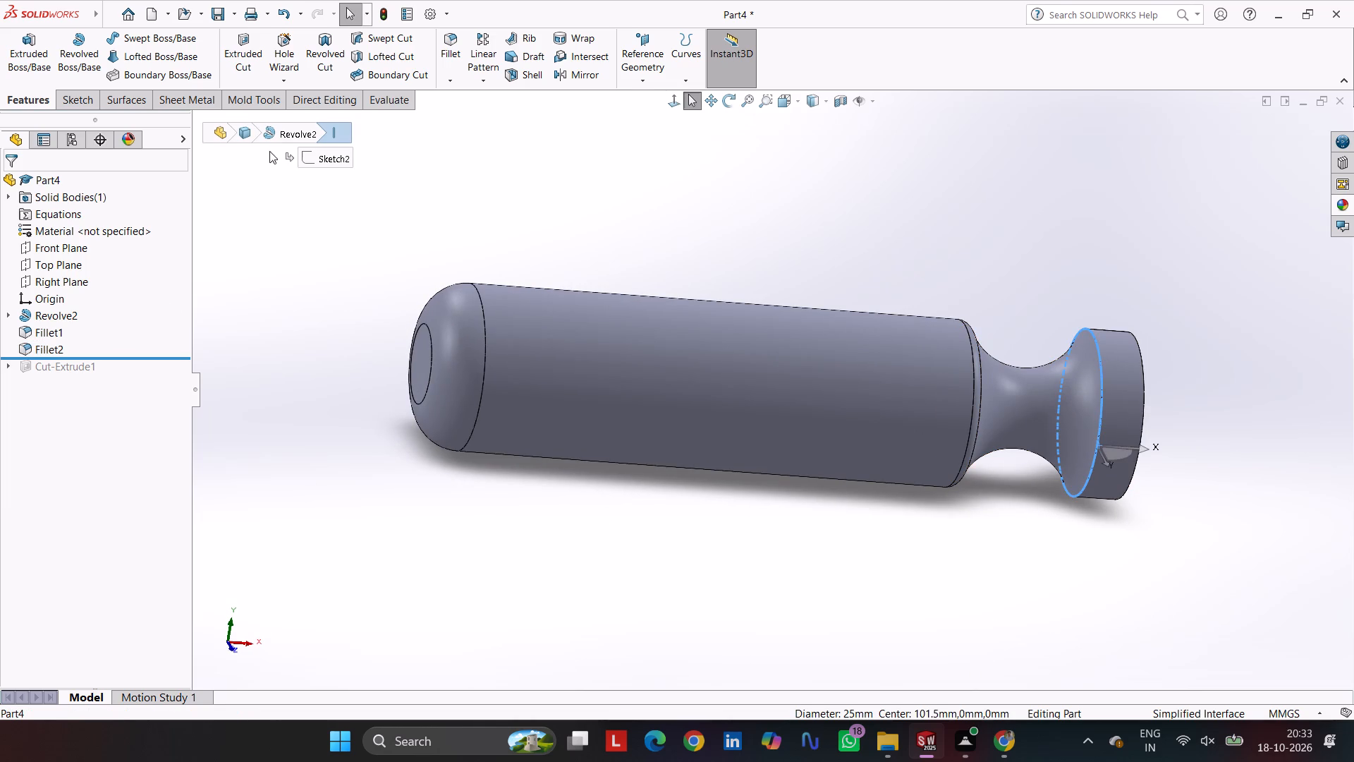
left_click(450, 40)
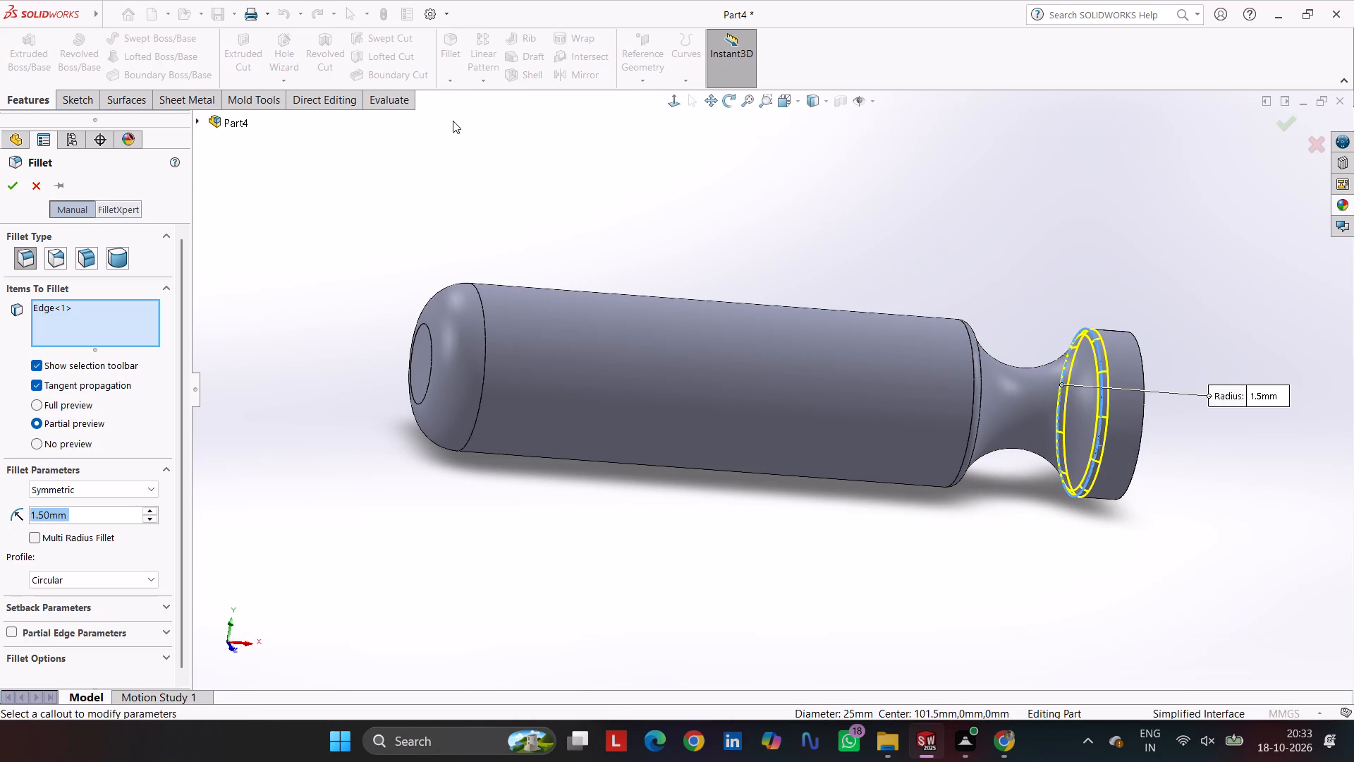
key("Return")
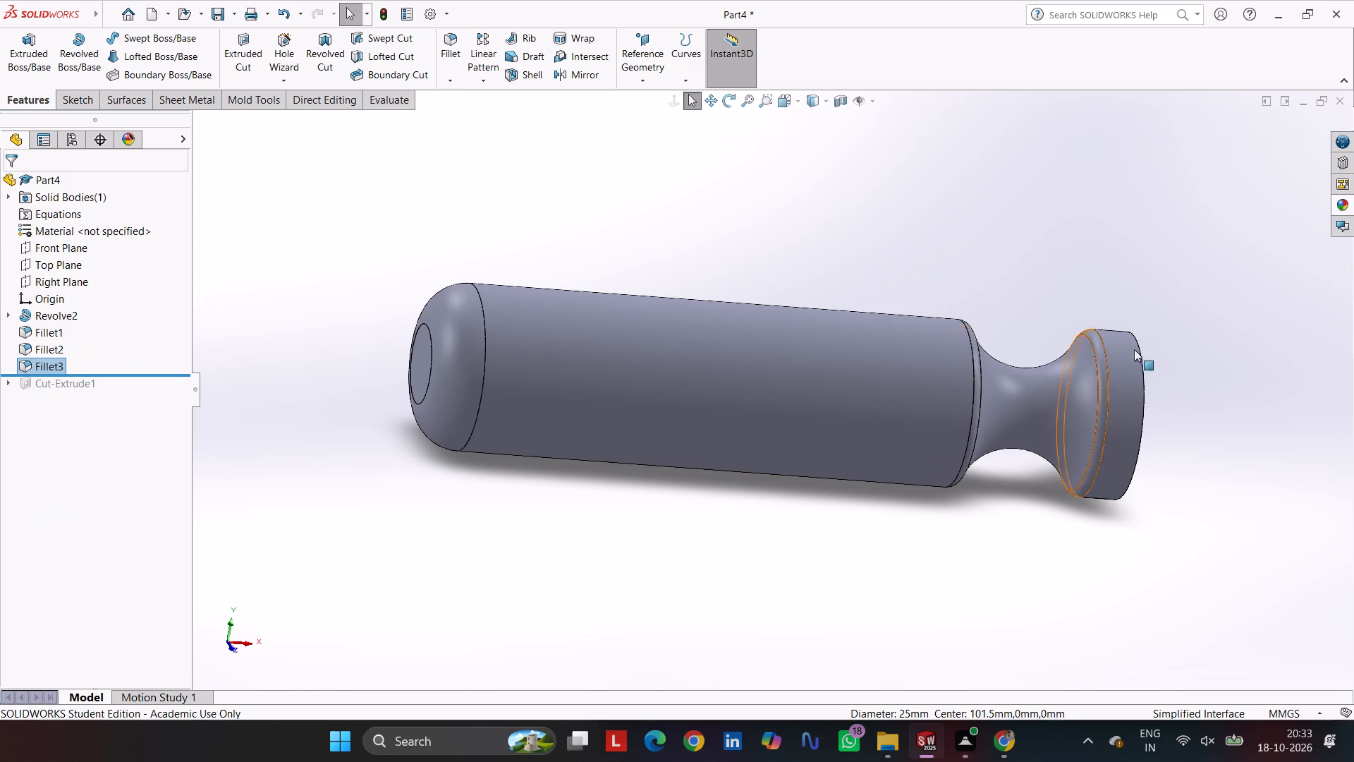
Fillet the circular edge of the head's outer end face with a 1.5 mm radius.
middle_click_drag(1090, 210, 963, 214)
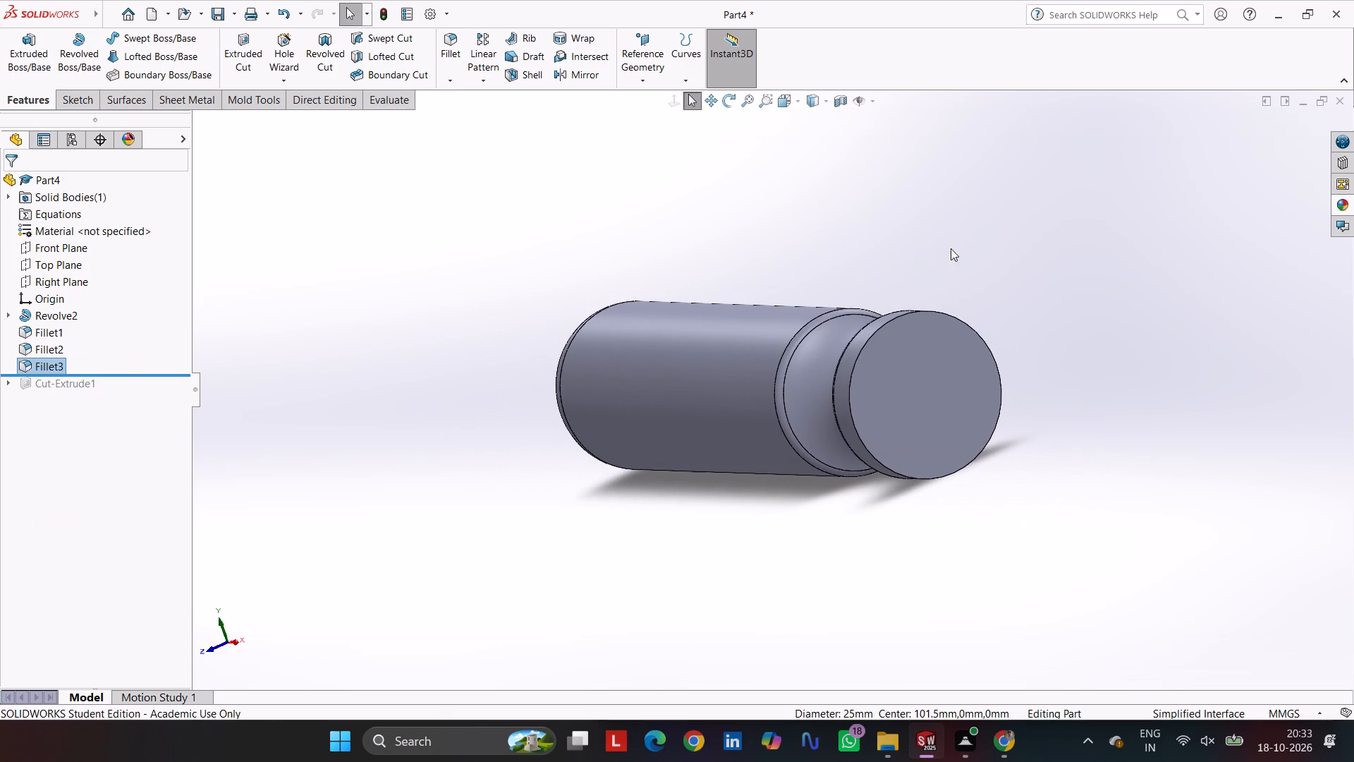
left_click(939, 313)
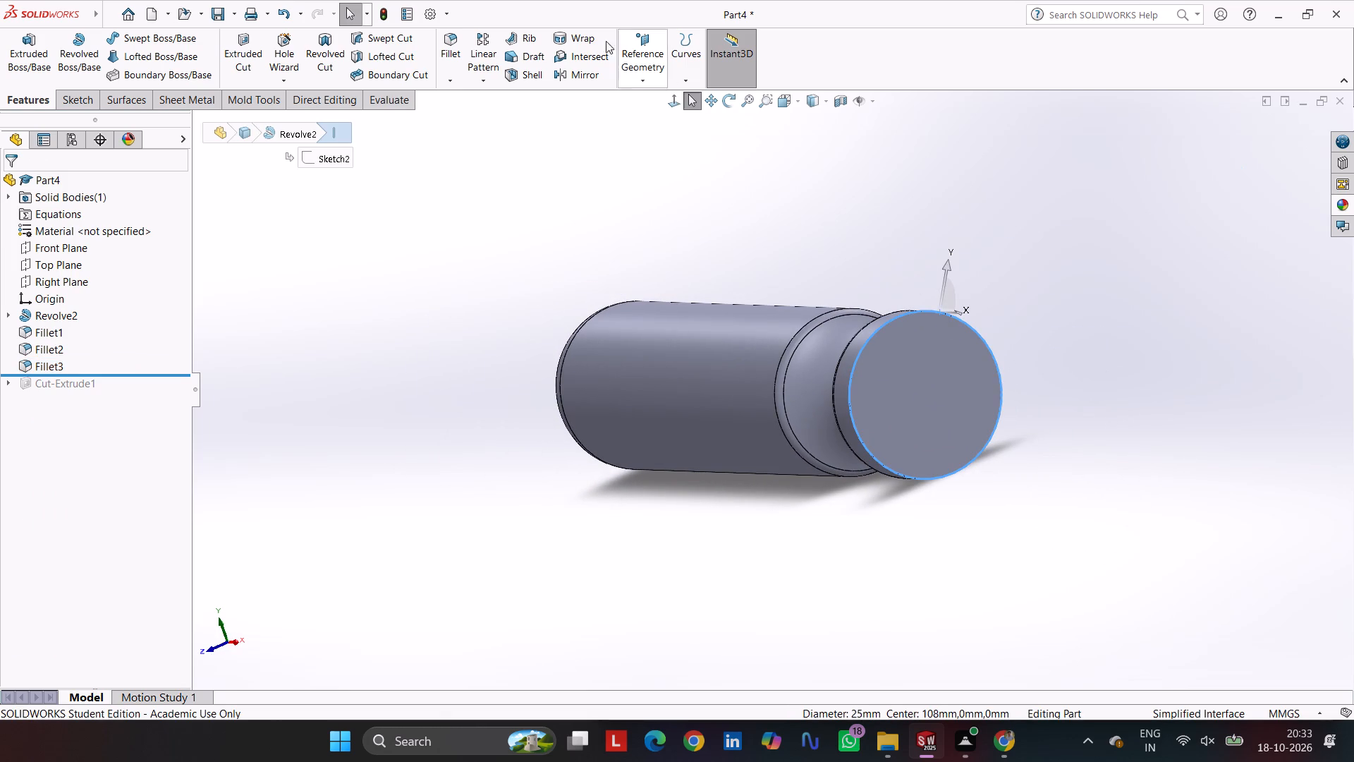
left_click(451, 40)
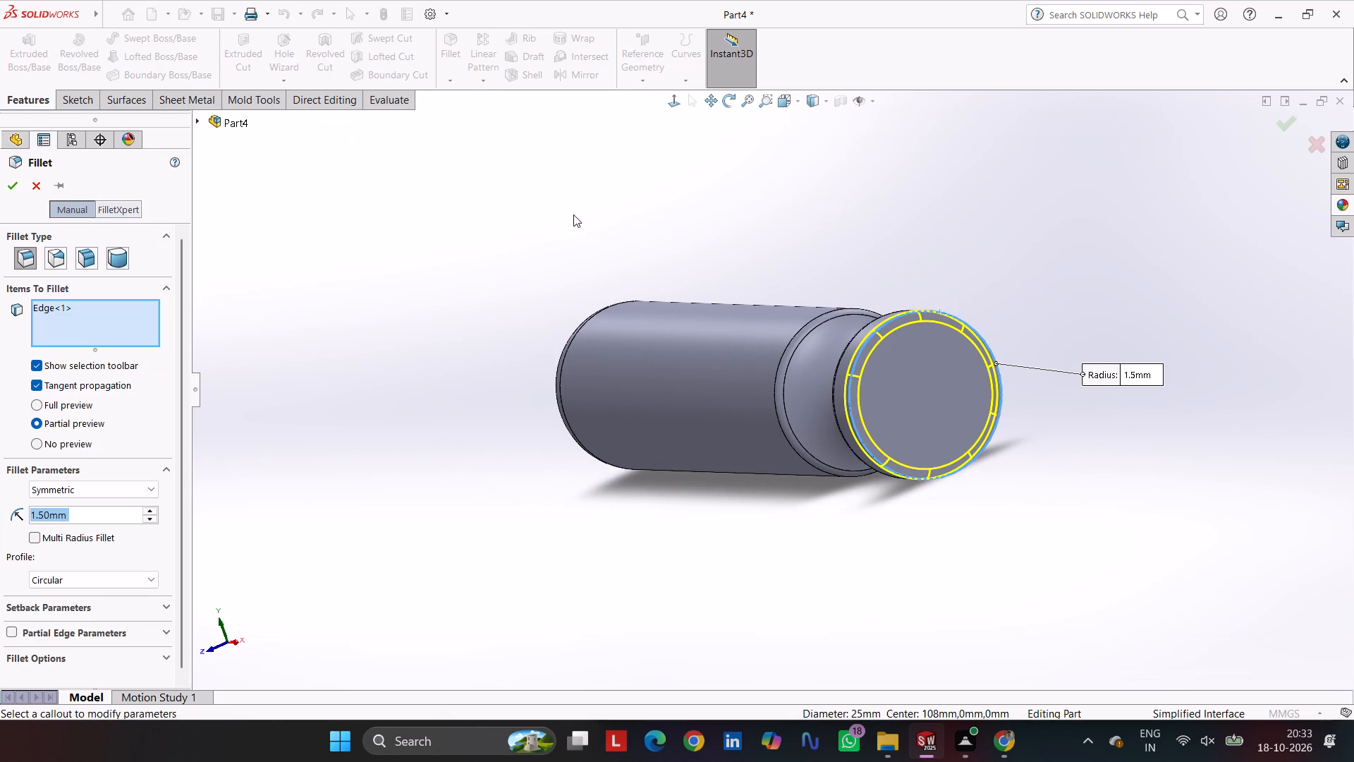
key("Return")
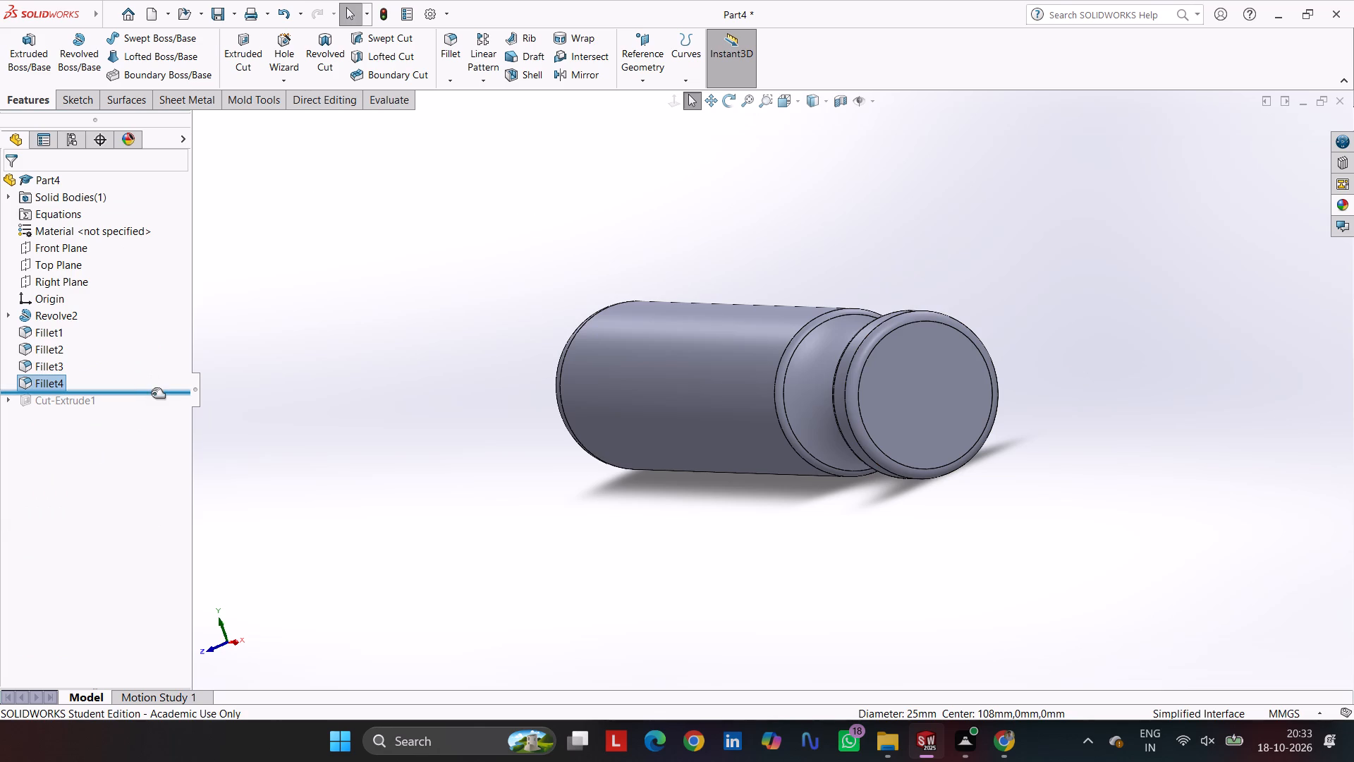
Roll the model history forward past the extruded cut and inspect the grooved pin in the isometric view.
left_click_drag(152, 394, 161, 459)
middle_click_drag(389, 204, 446, 261)
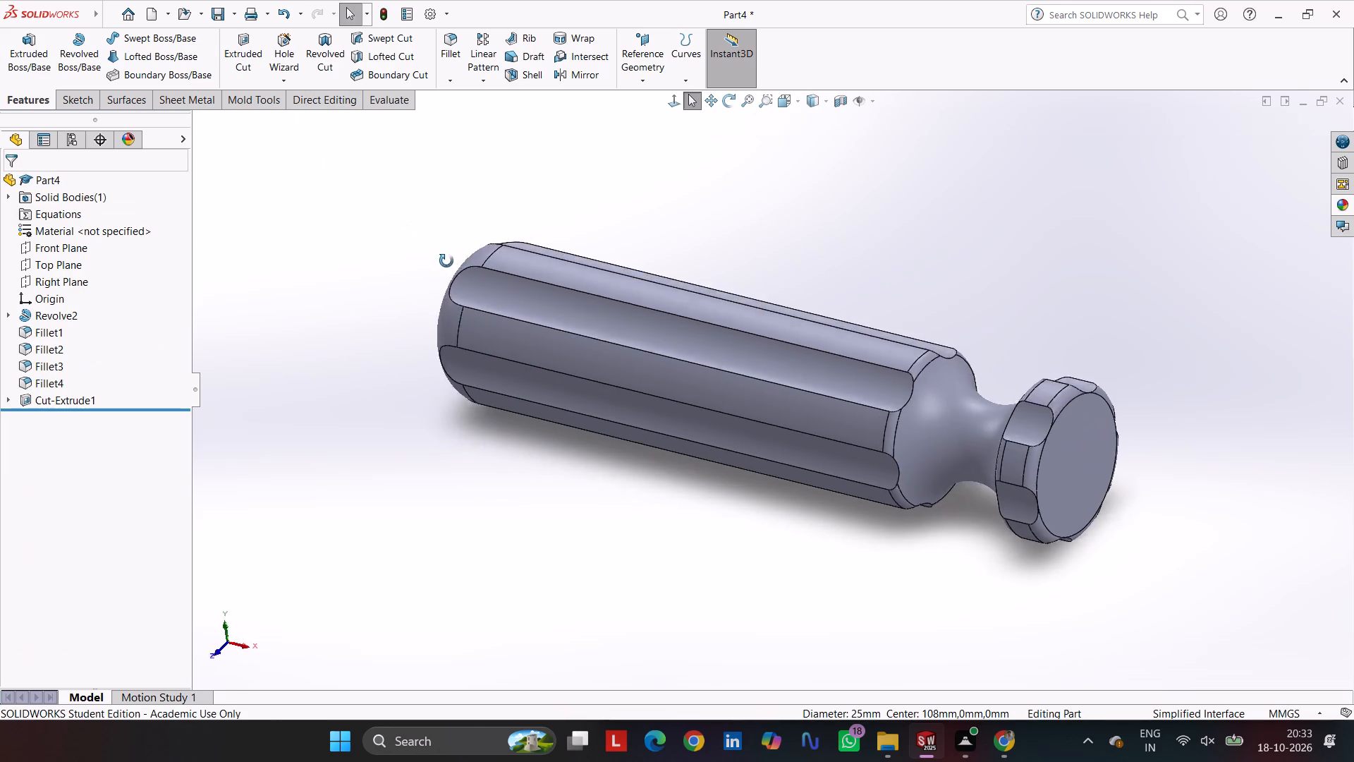
middle_click_drag(446, 261, 512, 292)
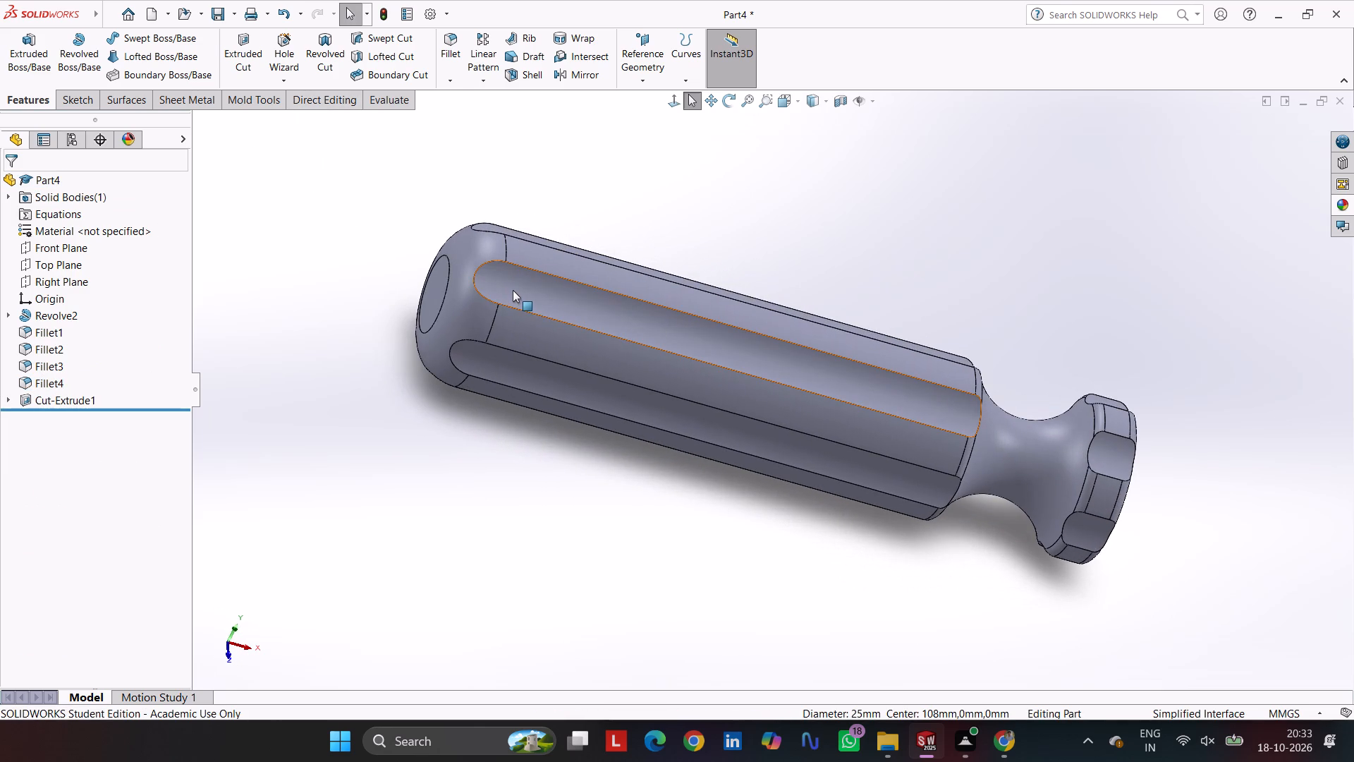
key("ctrl+7")
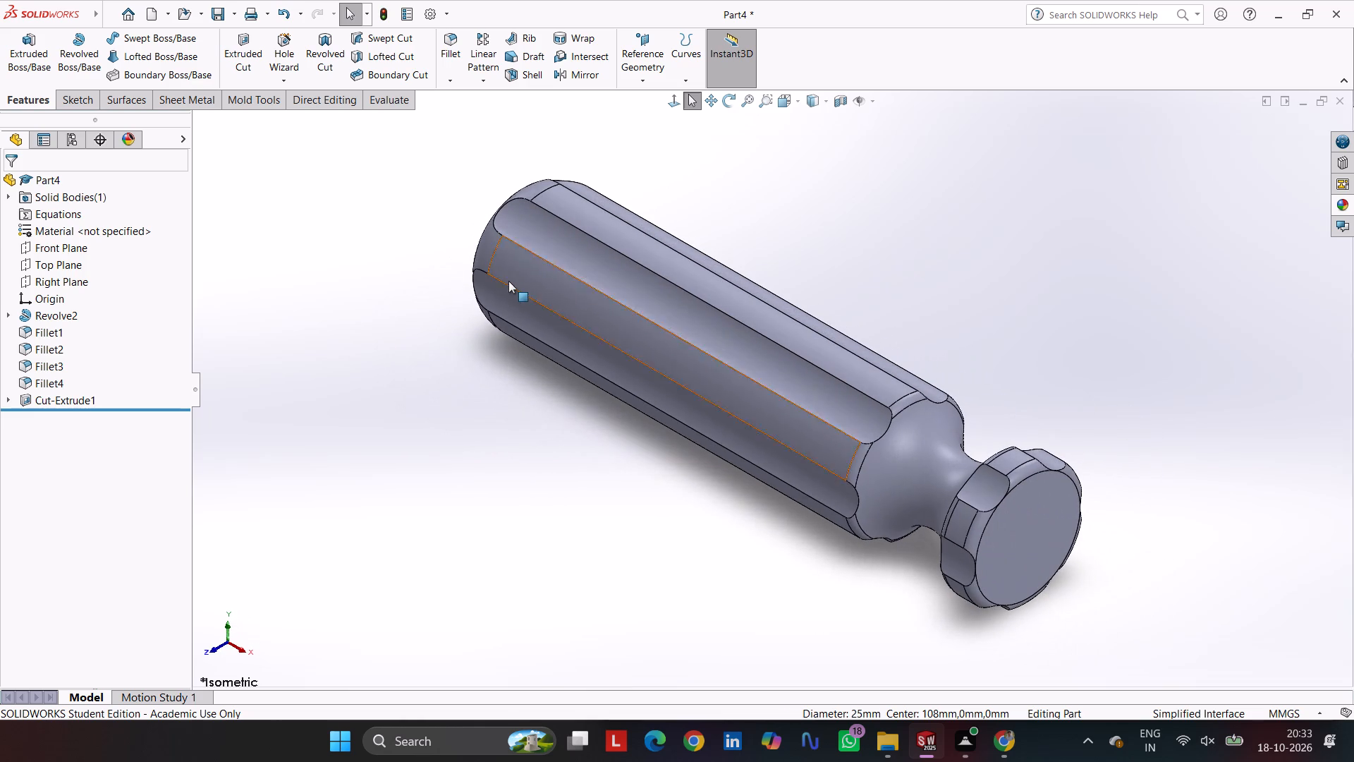
left_click(451, 428)
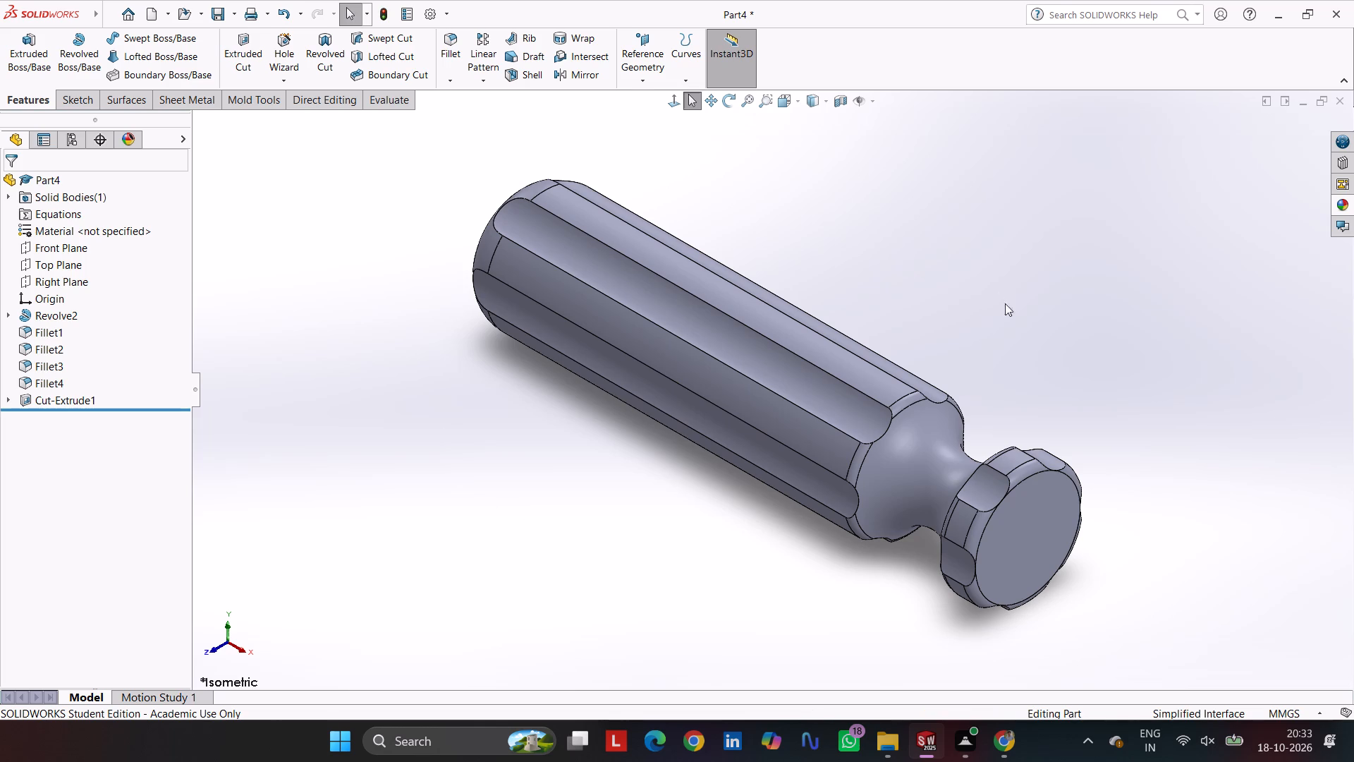
Sketch a circle centred on the origin on the head's flat end face and dimension its diameter to 6 mm.
scroll(985, 427, "up", 3)
middle_click_drag(1028, 443, 760, 240)
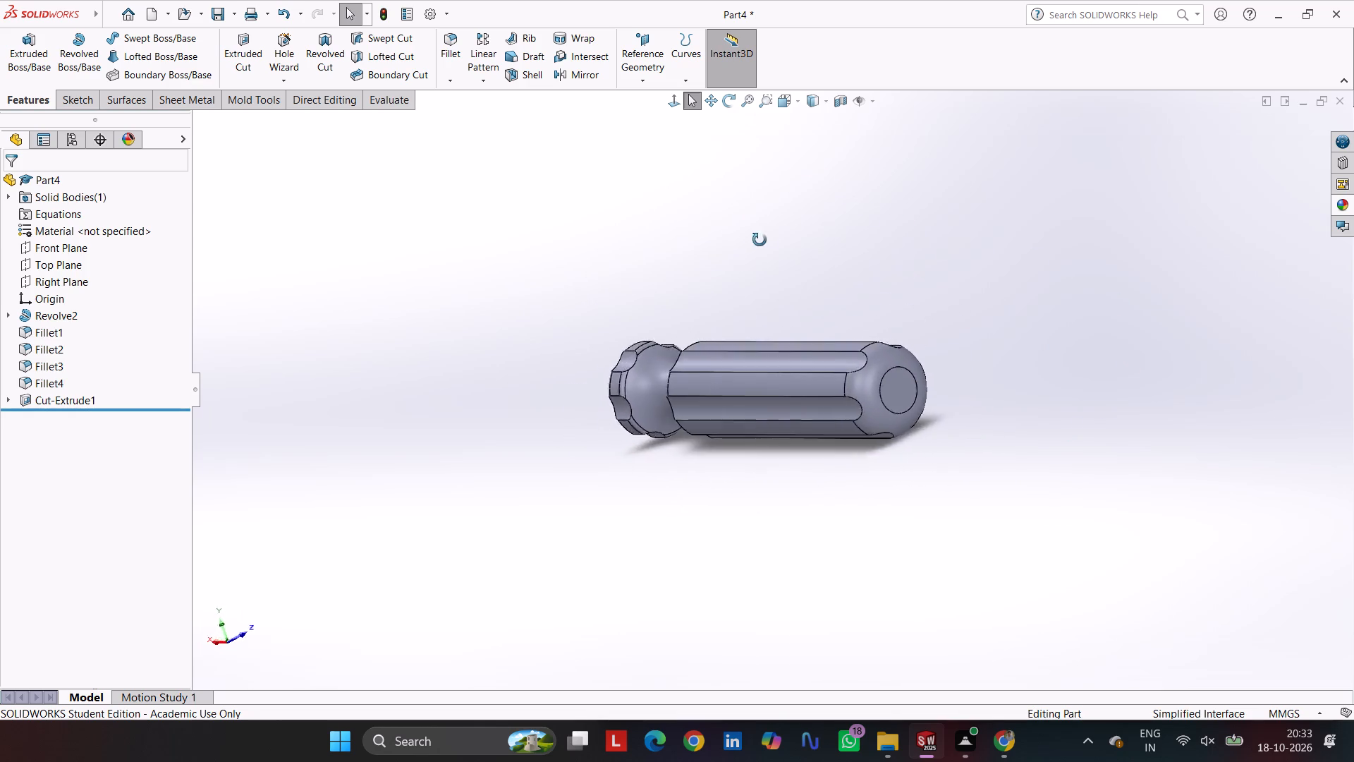
middle_click_drag(760, 240, 1000, 274)
scroll(1000, 274, "up", 1)
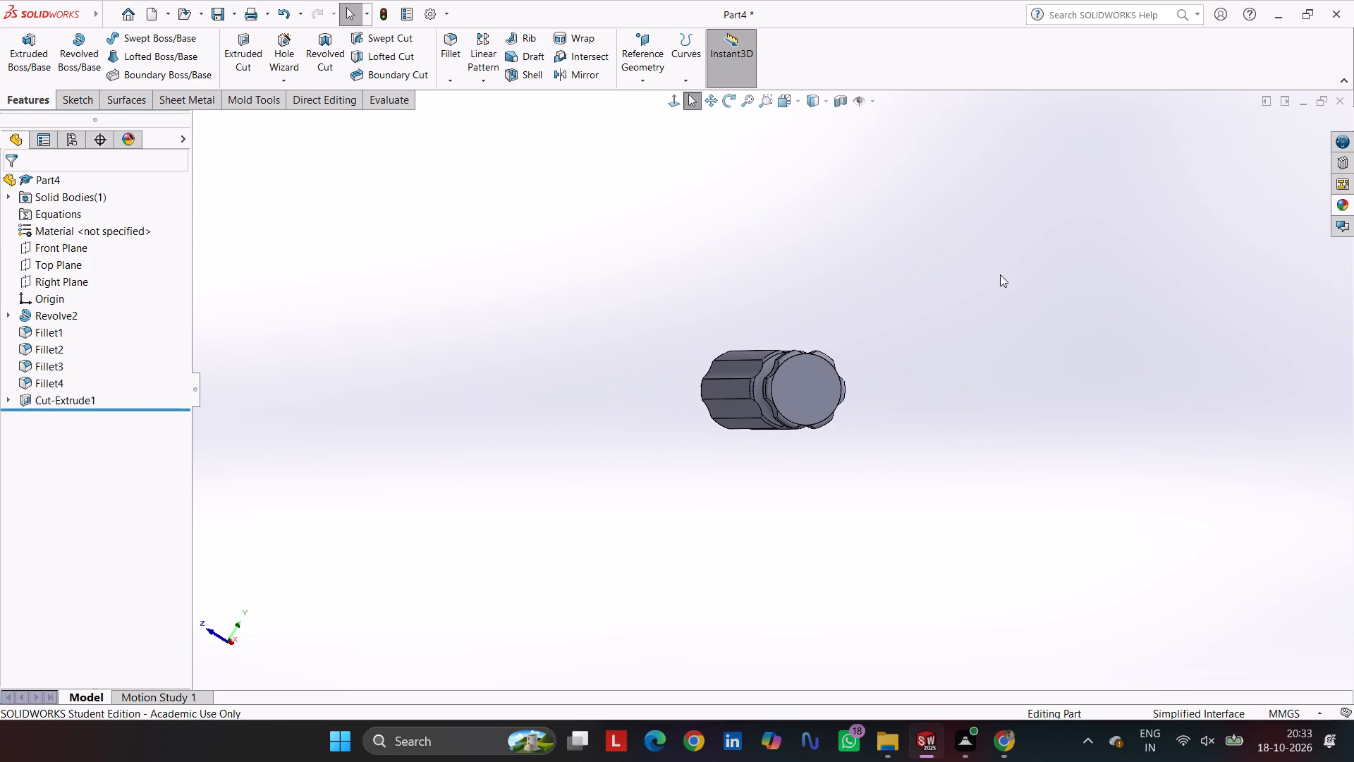
left_click(1095, 349)
left_click(817, 384)
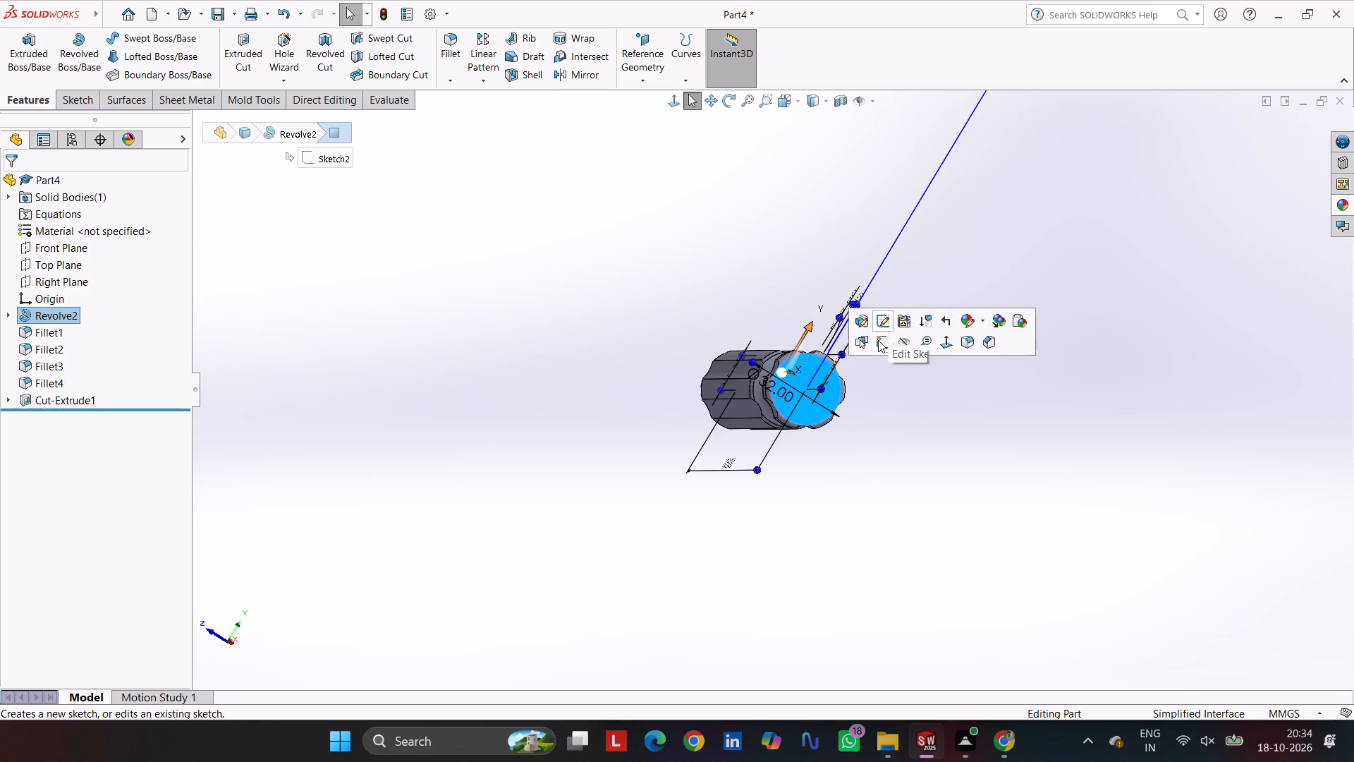
left_click(878, 340)
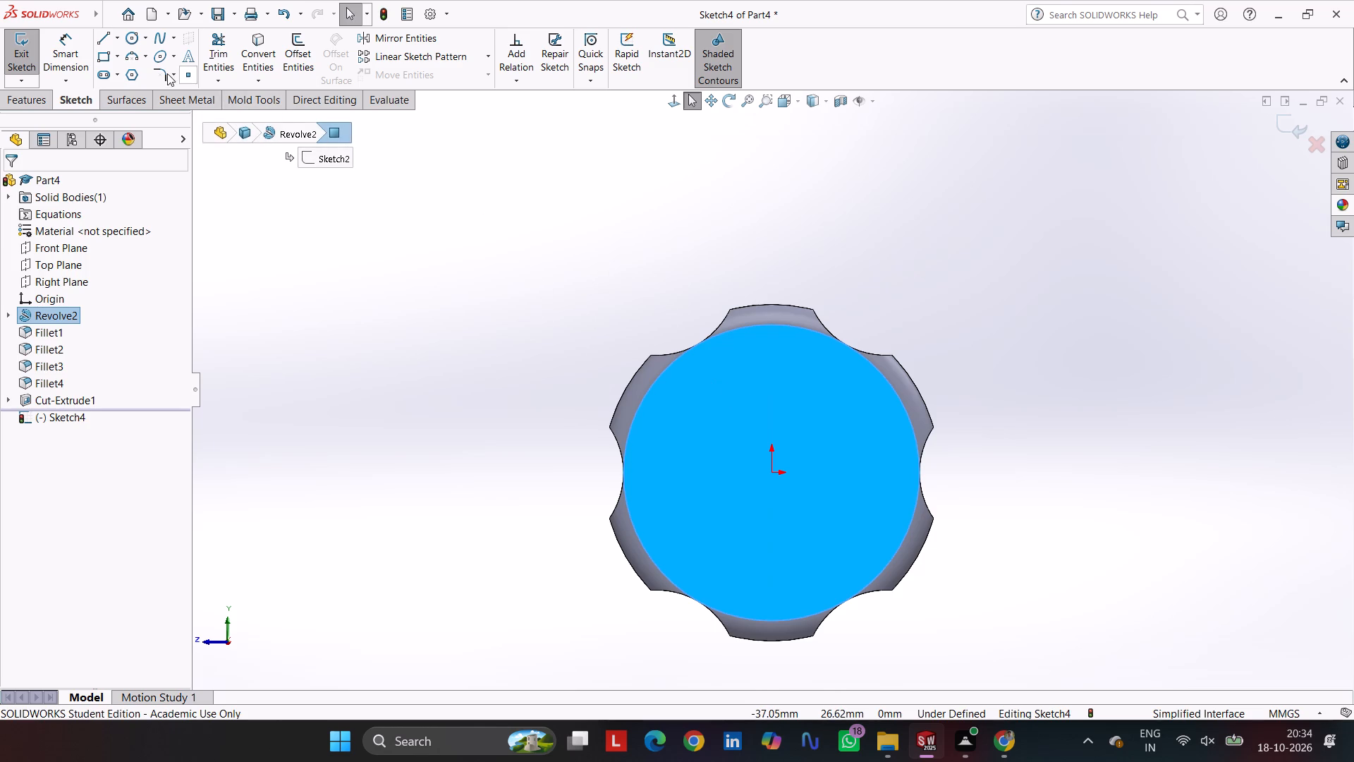
left_click(131, 35)
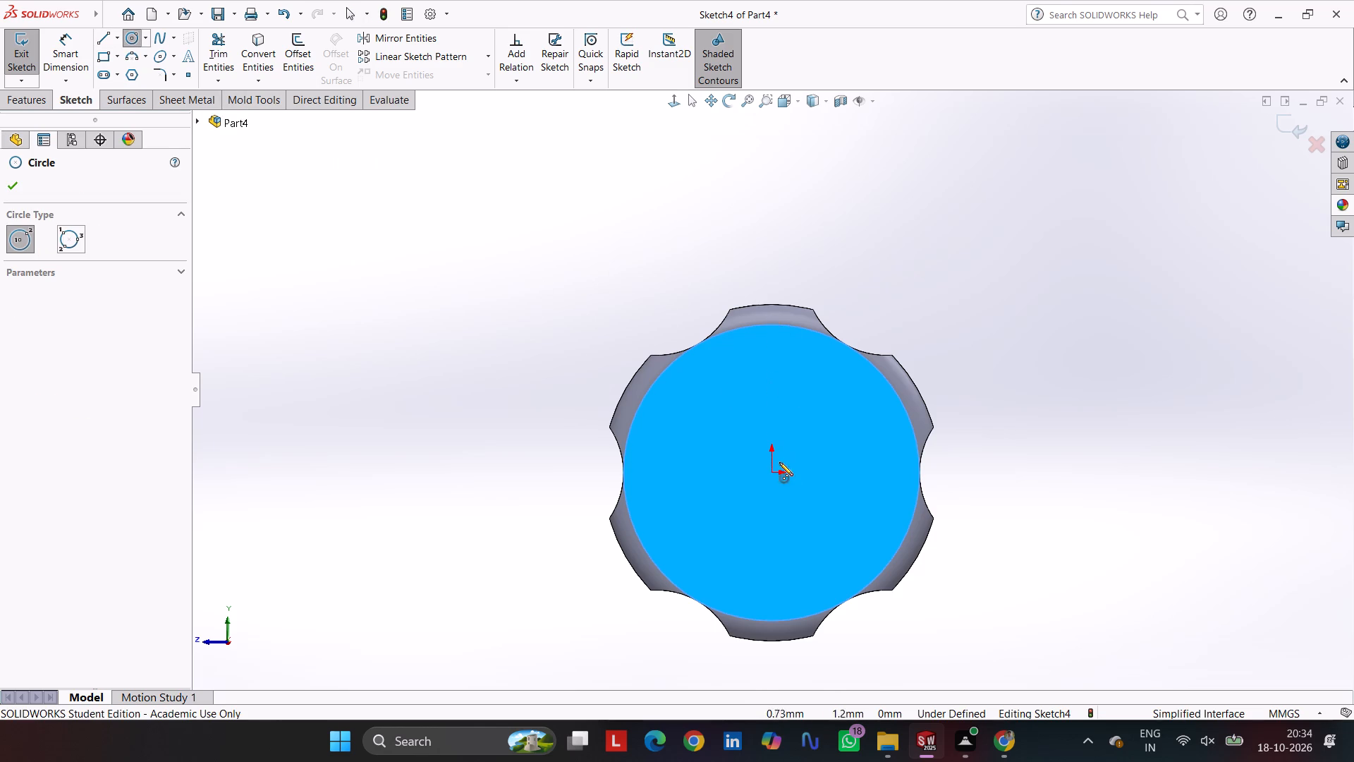
left_click(771, 471)
left_click(753, 505)
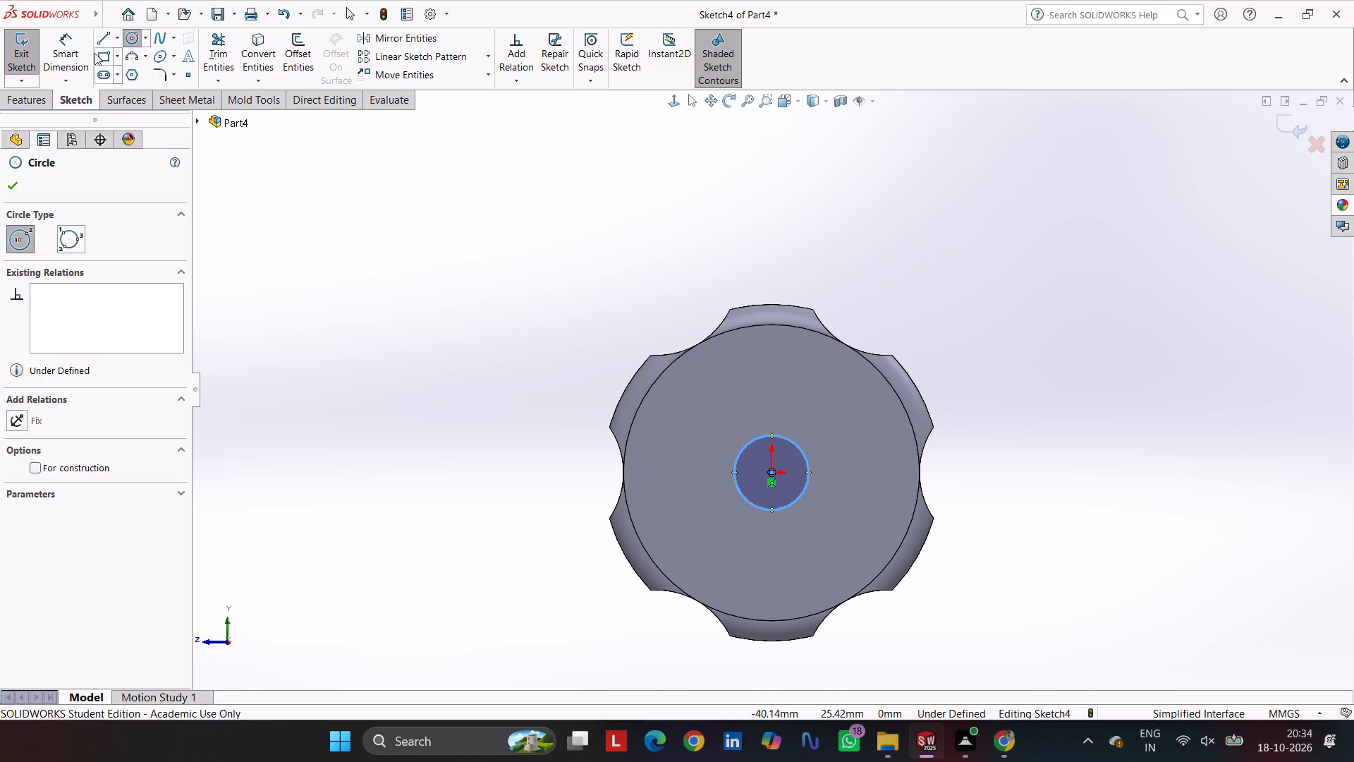
left_click(80, 47)
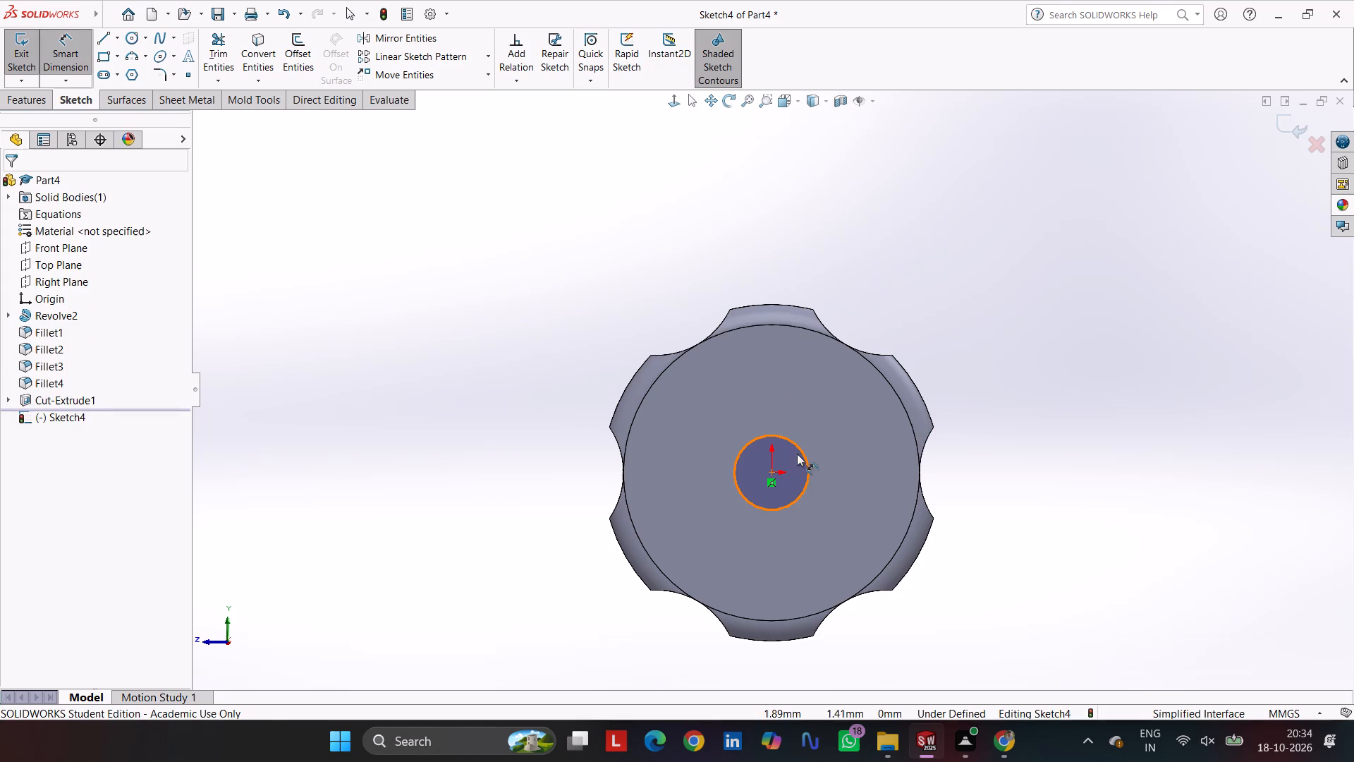
left_click(802, 449)
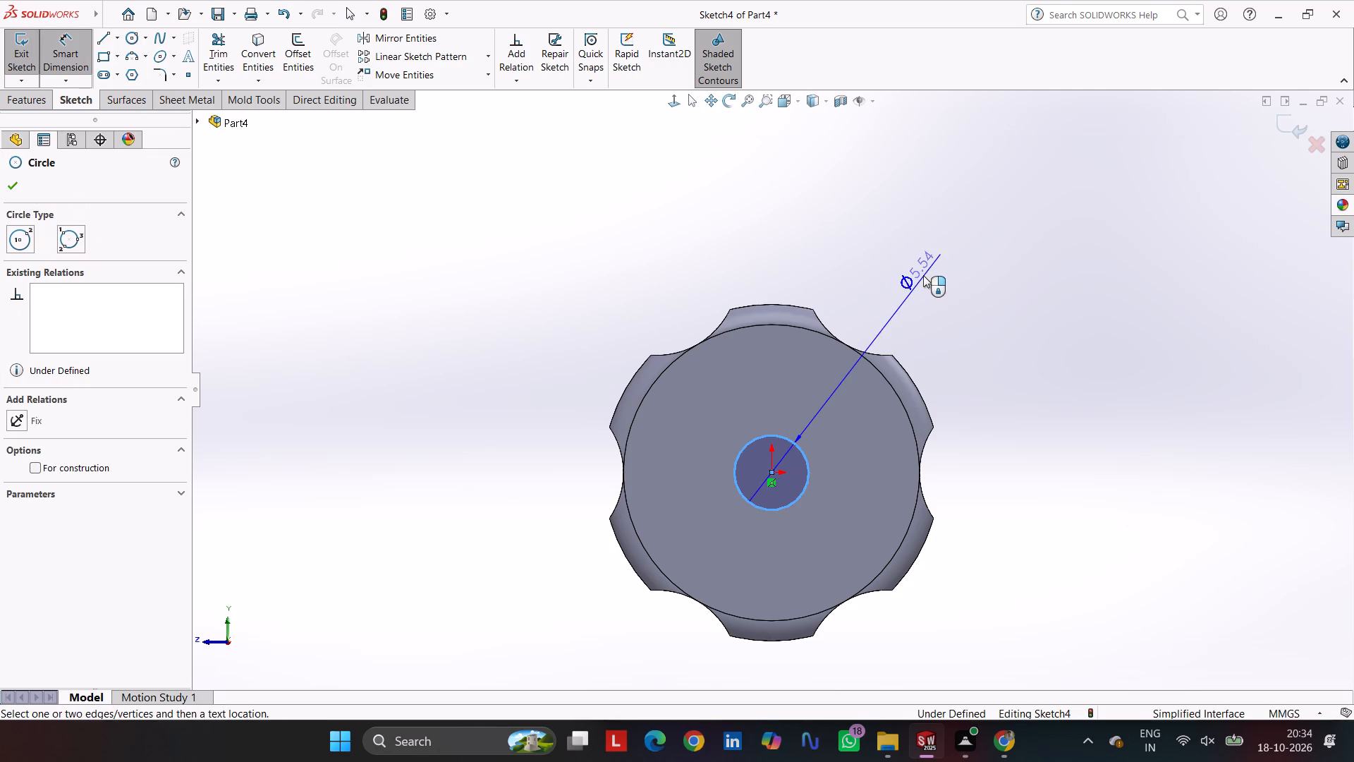
left_click(923, 275)
key("6")
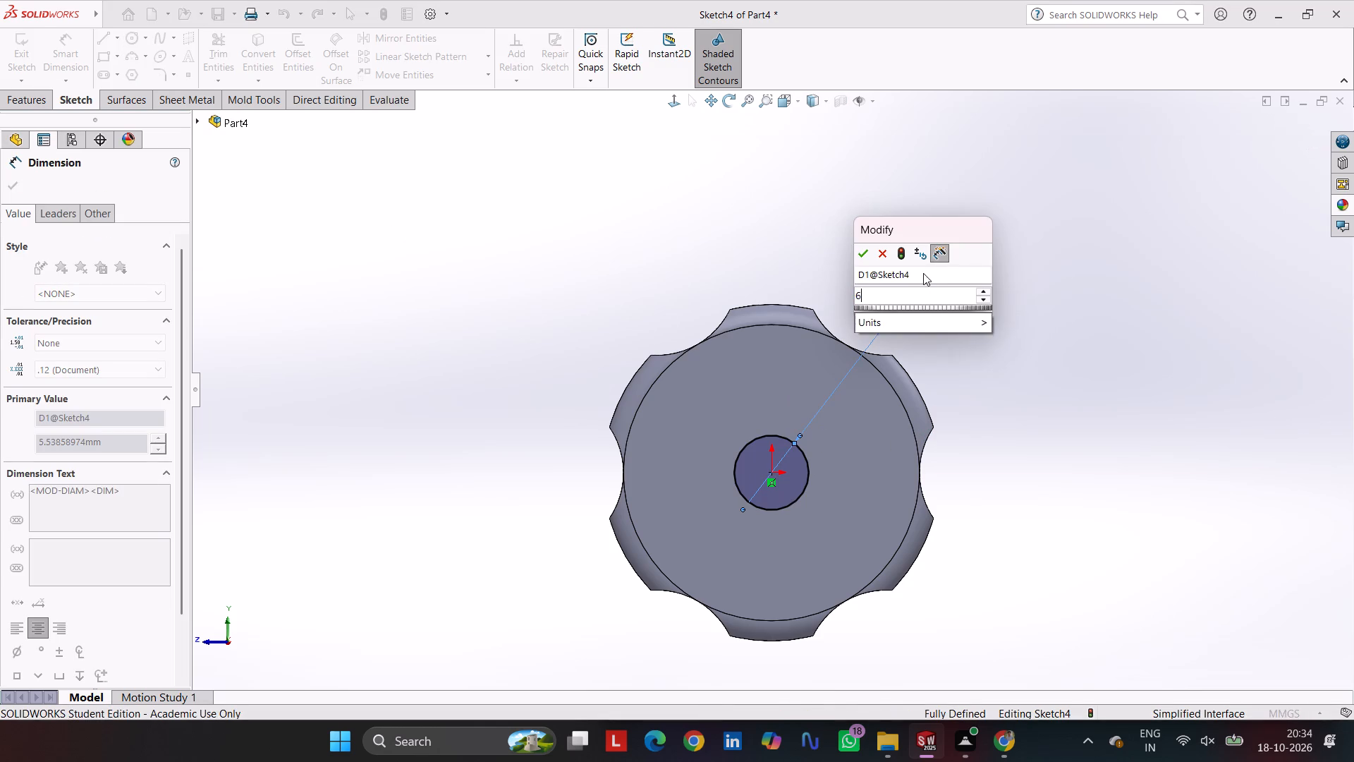
key("Return")
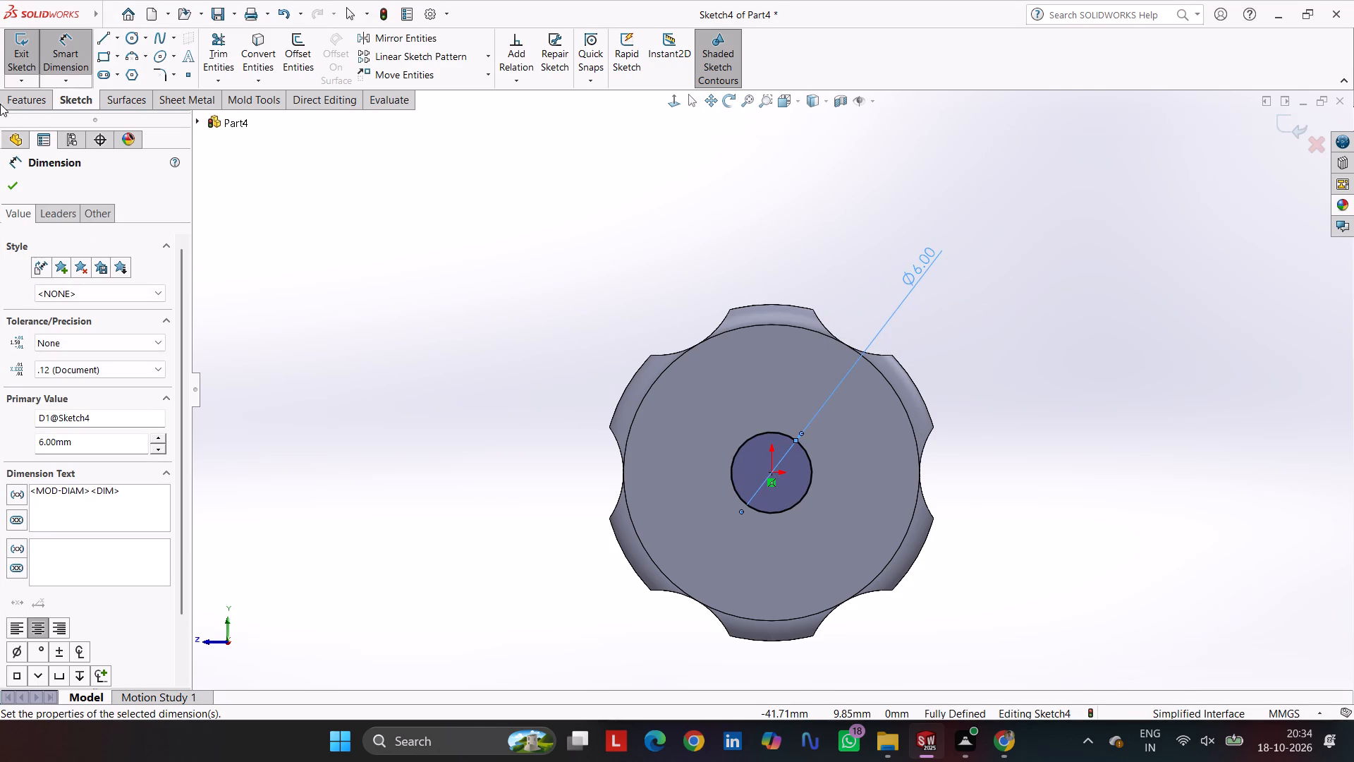
Cut-extrude the 6 mm circle as a Blind hole 50 mm deep into the pin from the head end.
left_click(13, 99)
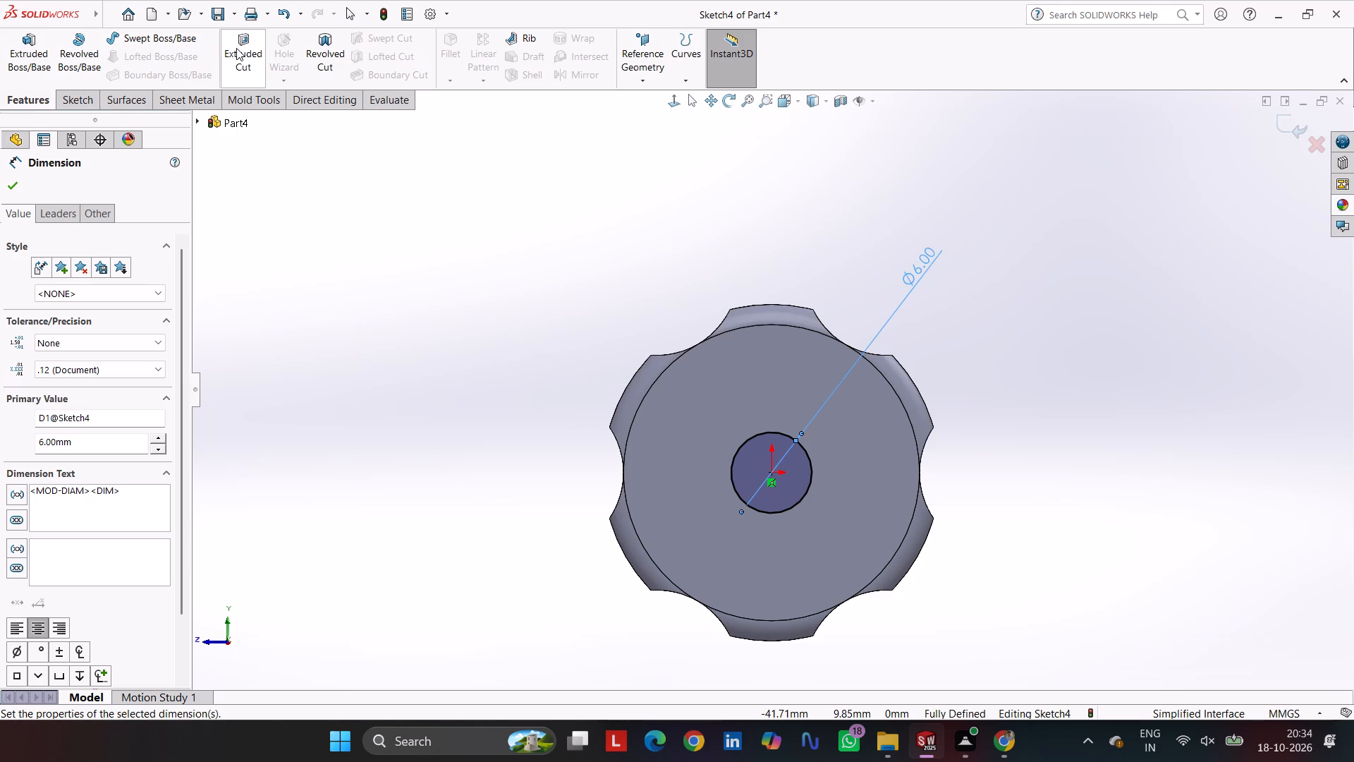
left_click(236, 48)
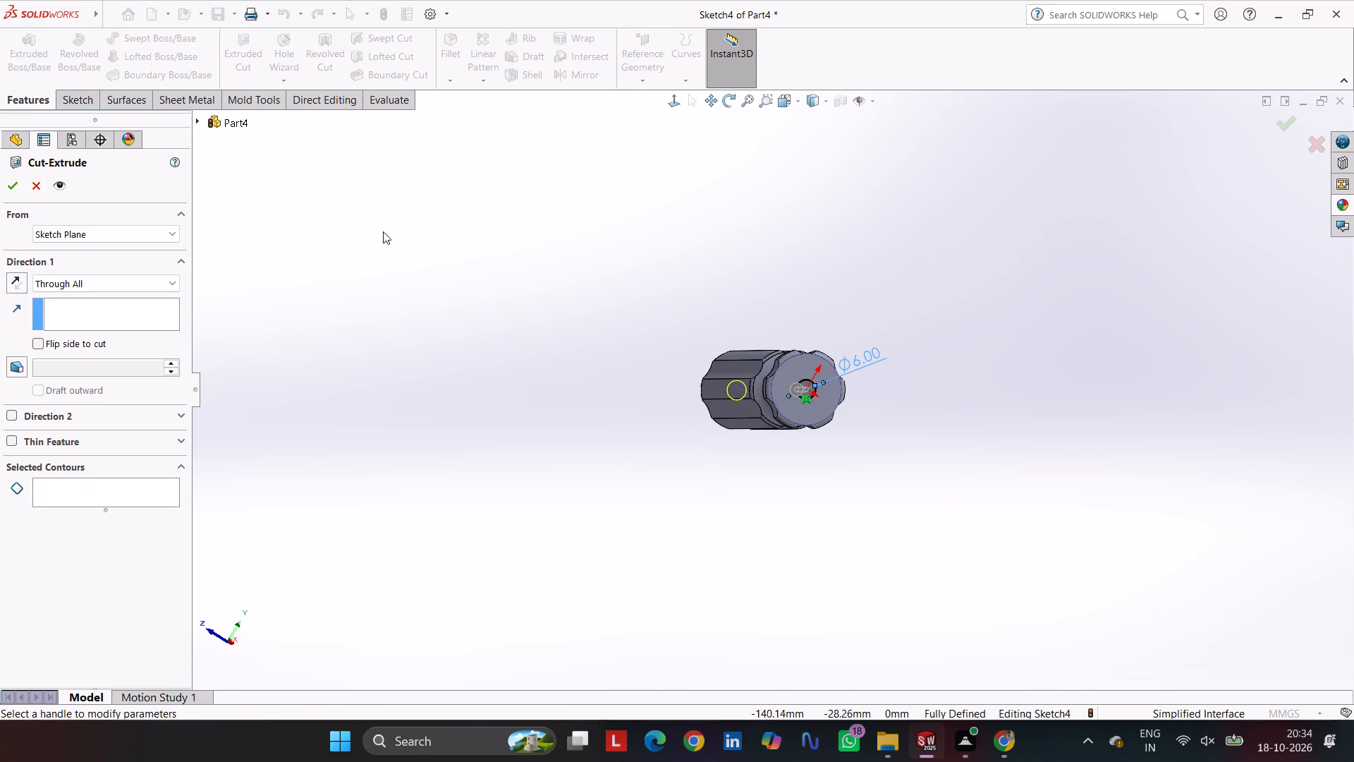
left_click(88, 279)
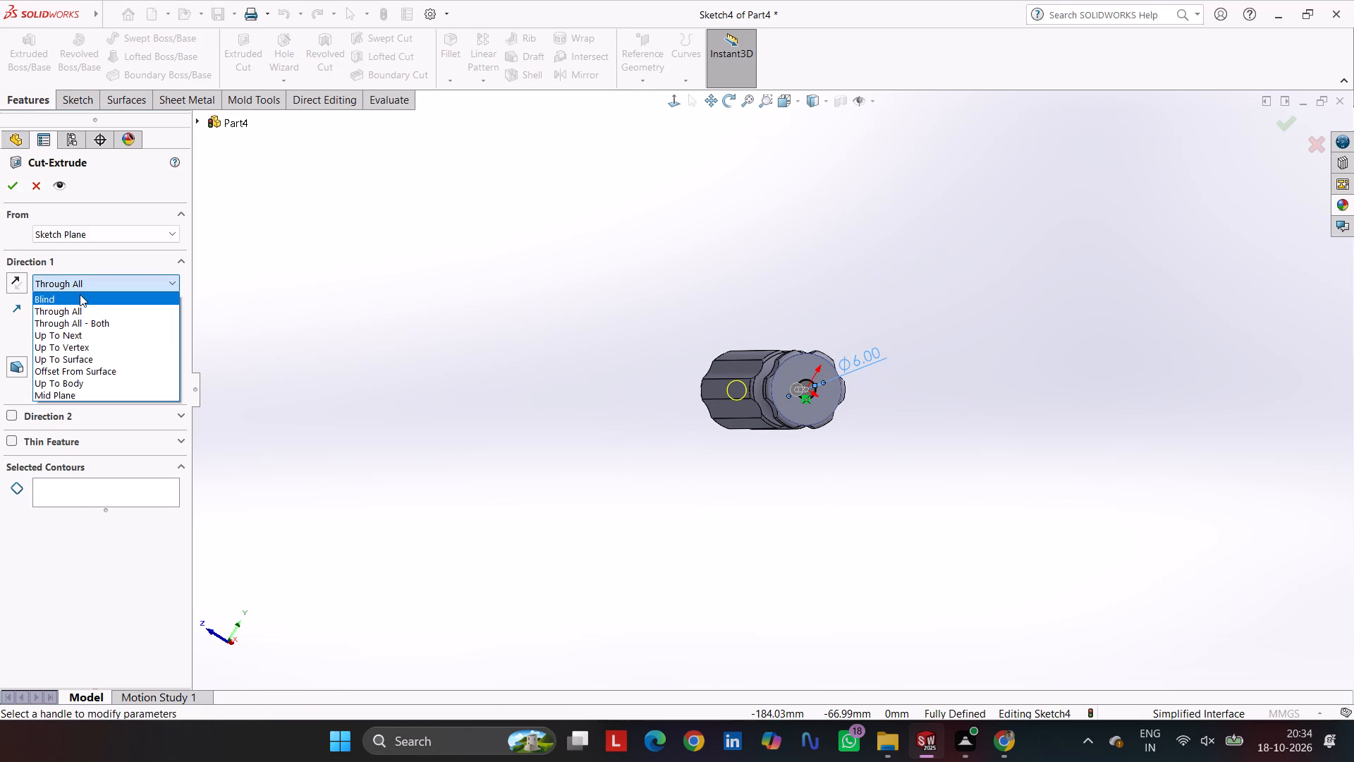
left_click(80, 294)
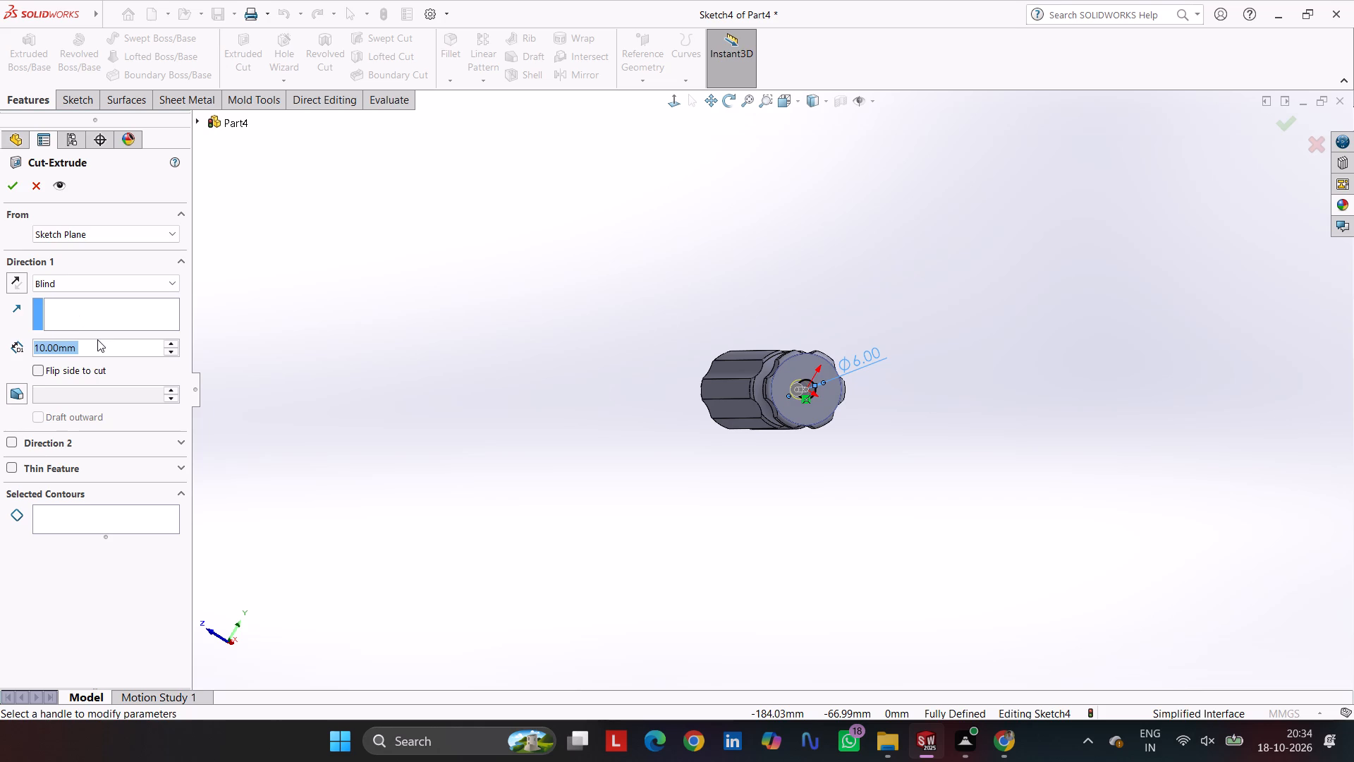
type("50")
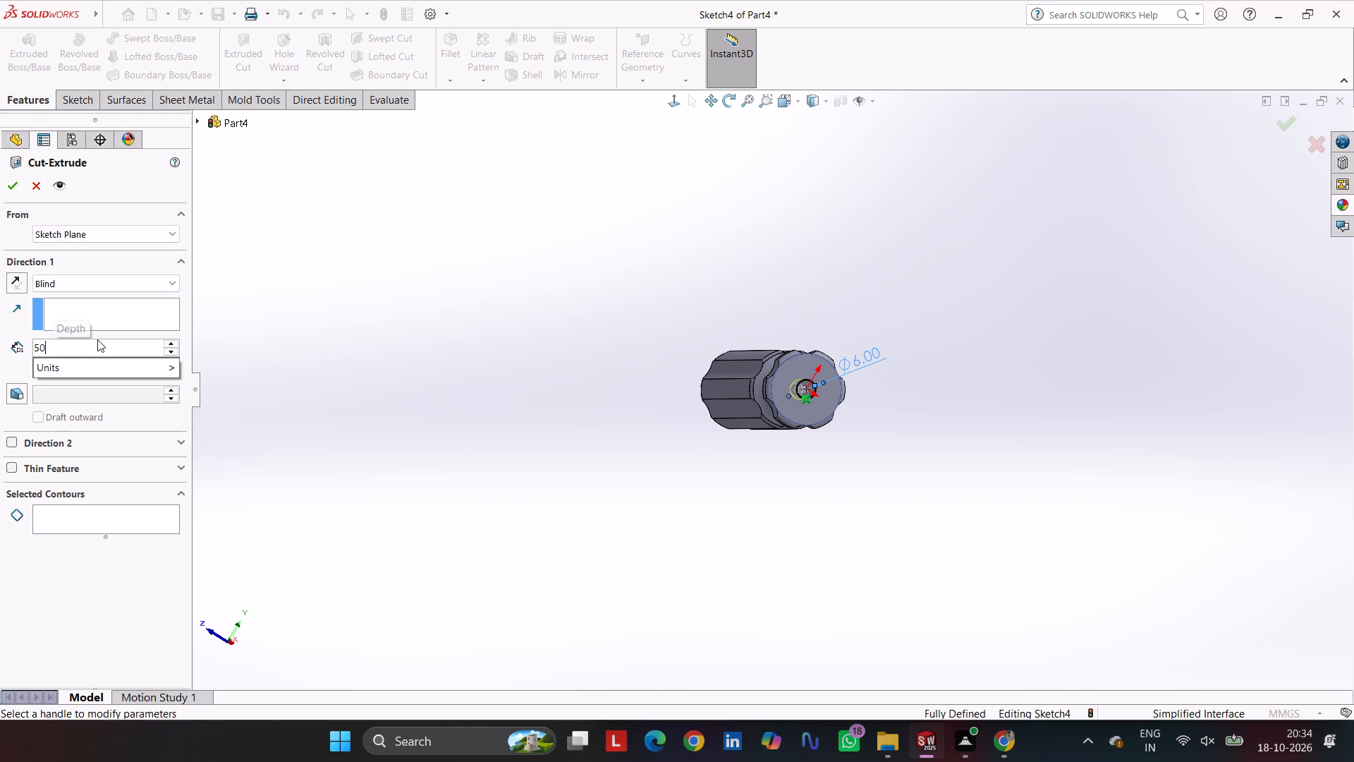
key("Return")
key("Return")
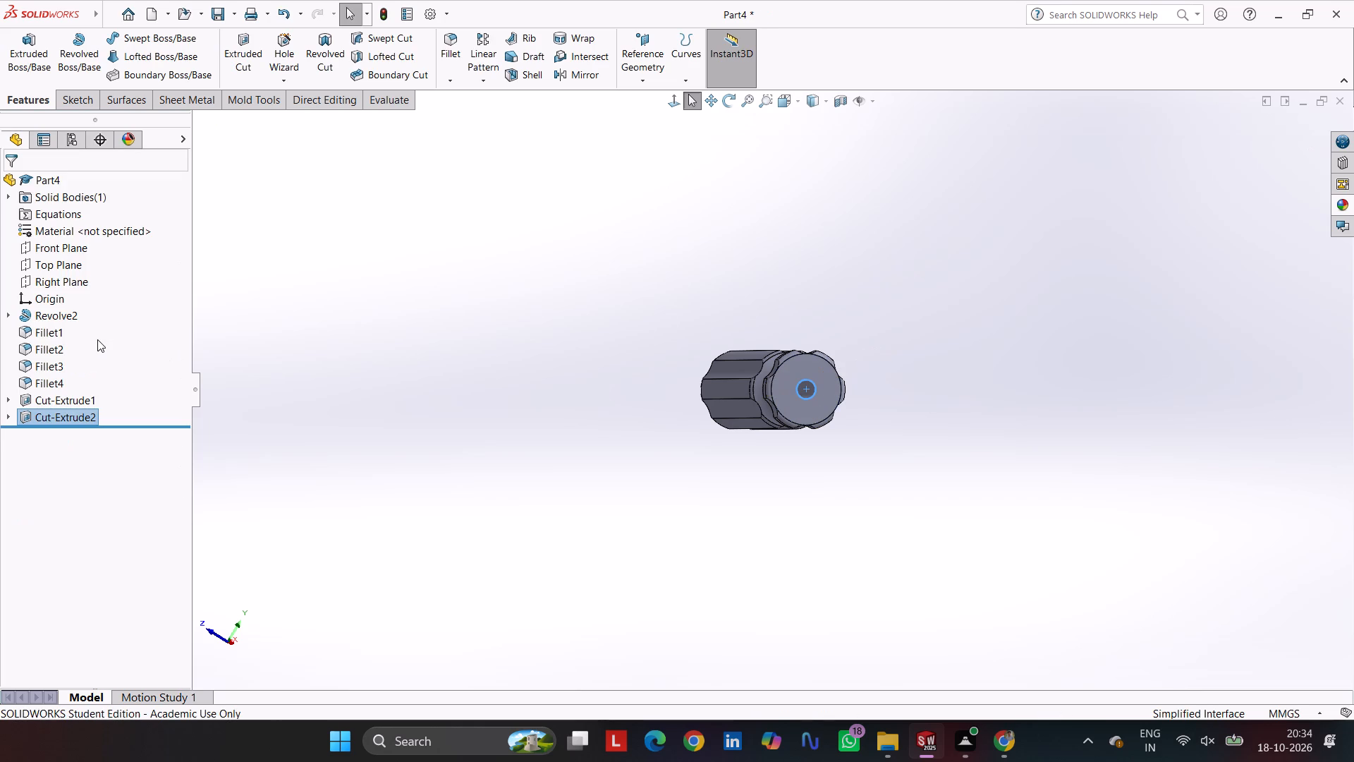
left_click(716, 198)
Apply a planar section view through the Front Plane to inspect the axial hole inside the pin.
left_click(843, 99)
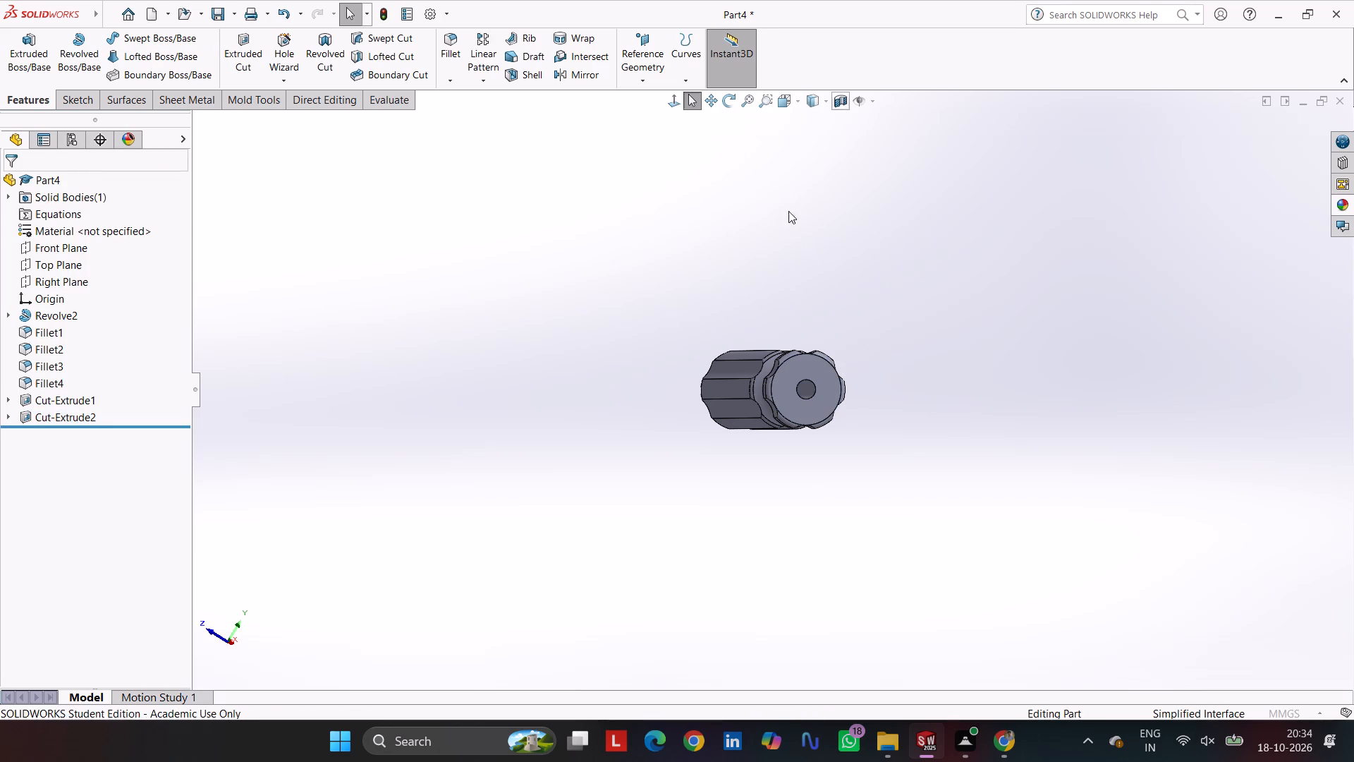
middle_click_drag(858, 299, 917, 356)
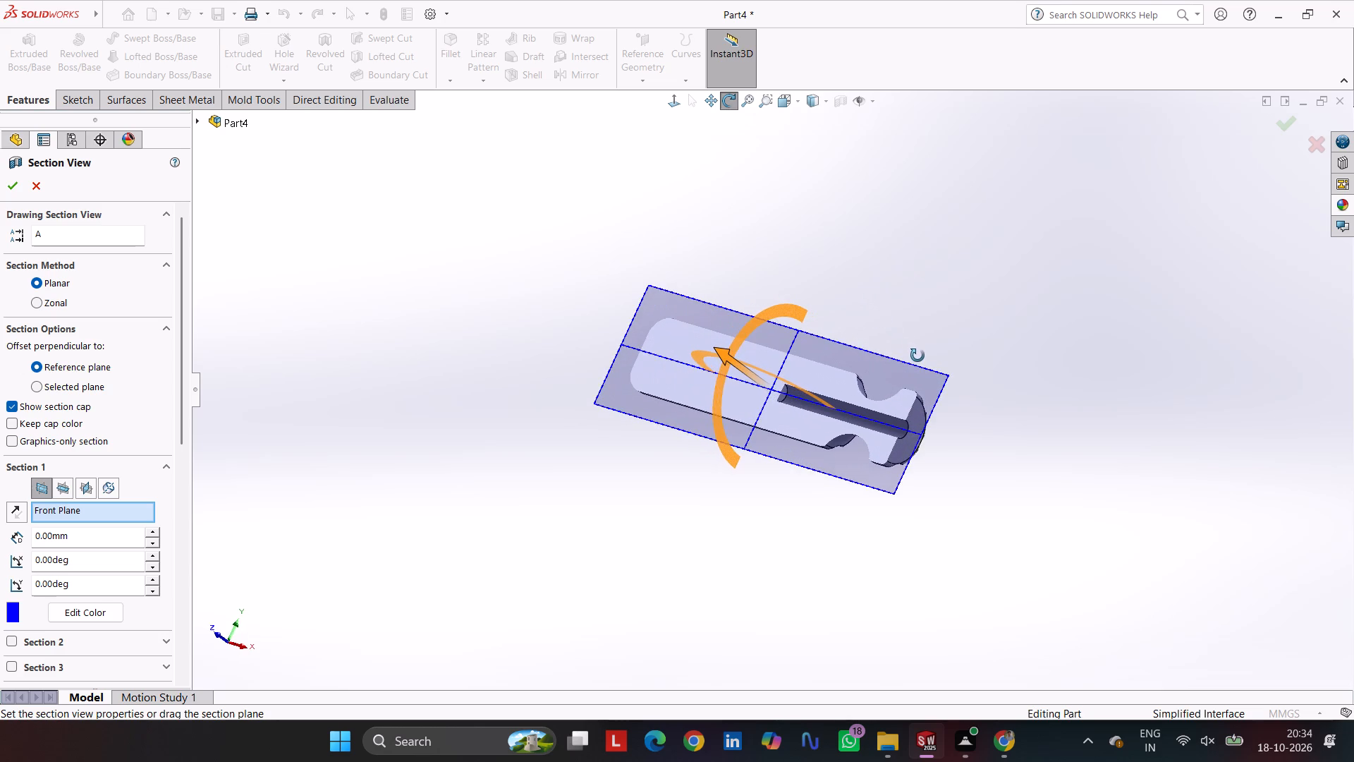
middle_click_drag(917, 356, 916, 354)
left_click(19, 188)
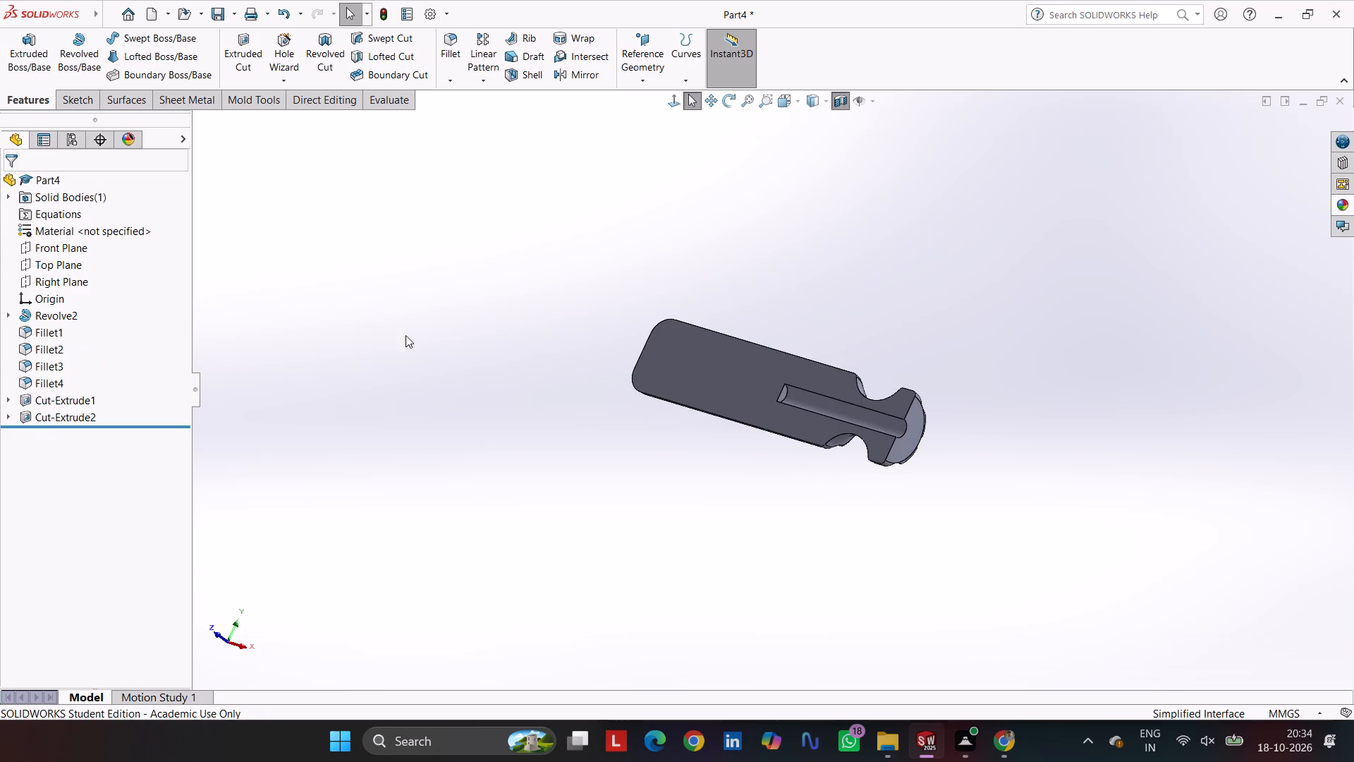
Examine the sectioned handle, looking at the blind end of the axial hole.
scroll(773, 397, "up", 5)
scroll(834, 433, "up", 1)
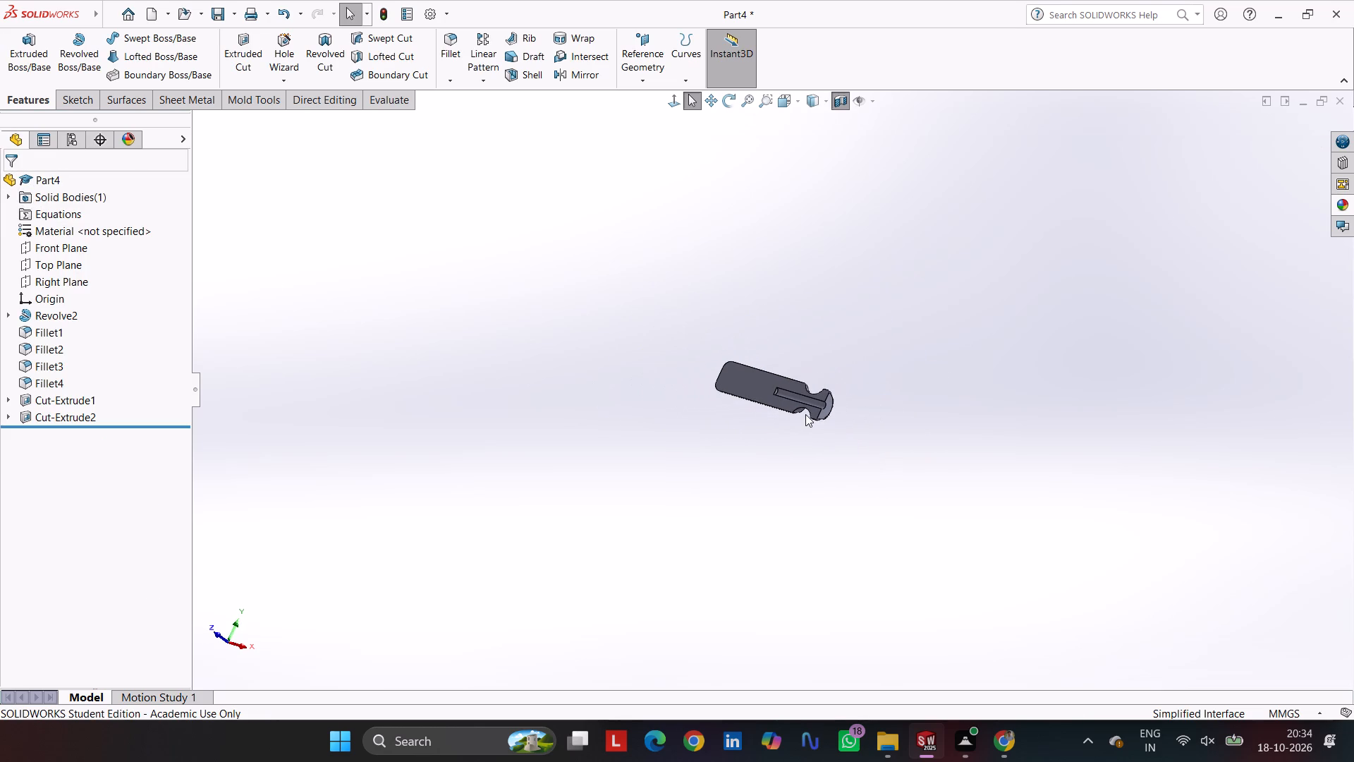
middle_click_drag(807, 419, 855, 461)
scroll(843, 444, "up", 1)
left_click(762, 380)
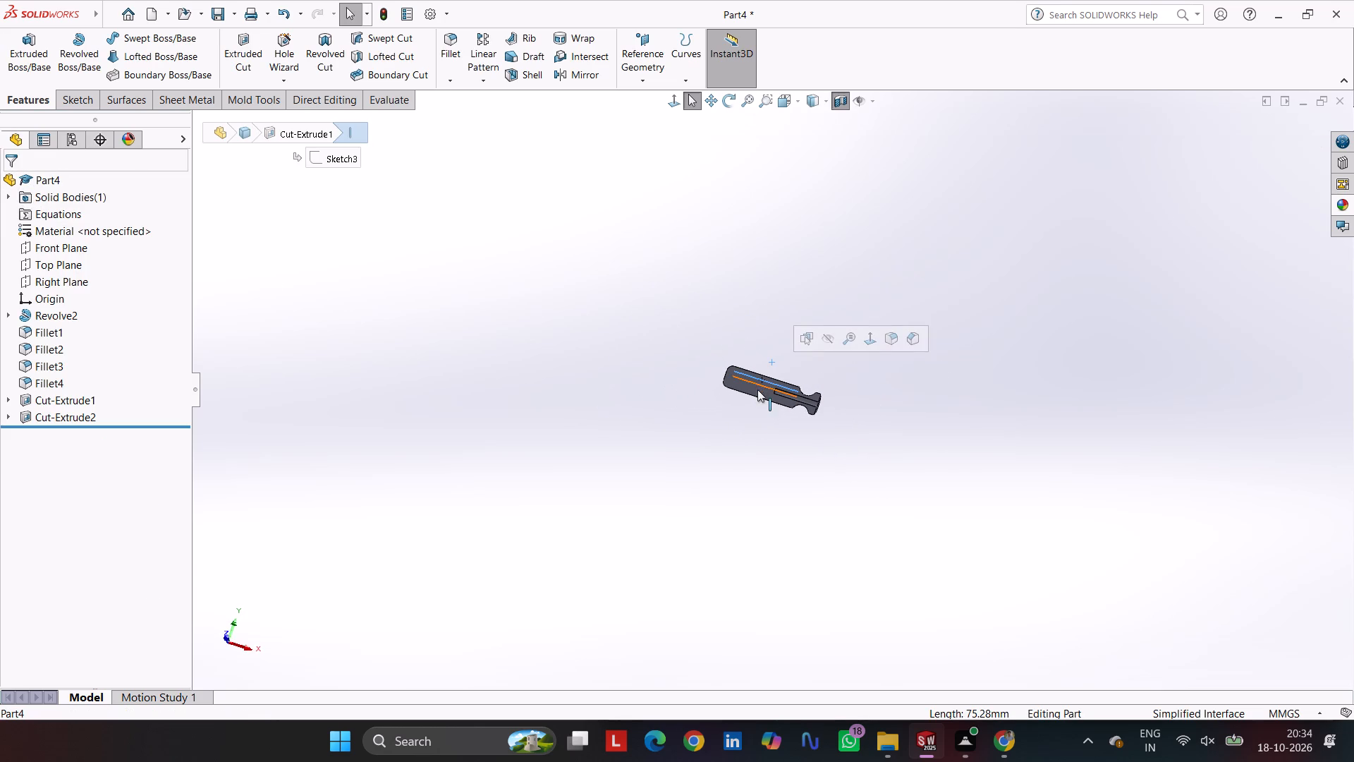
left_click(692, 425)
scroll(776, 413, "down", 7)
scroll(809, 296, "down", 6)
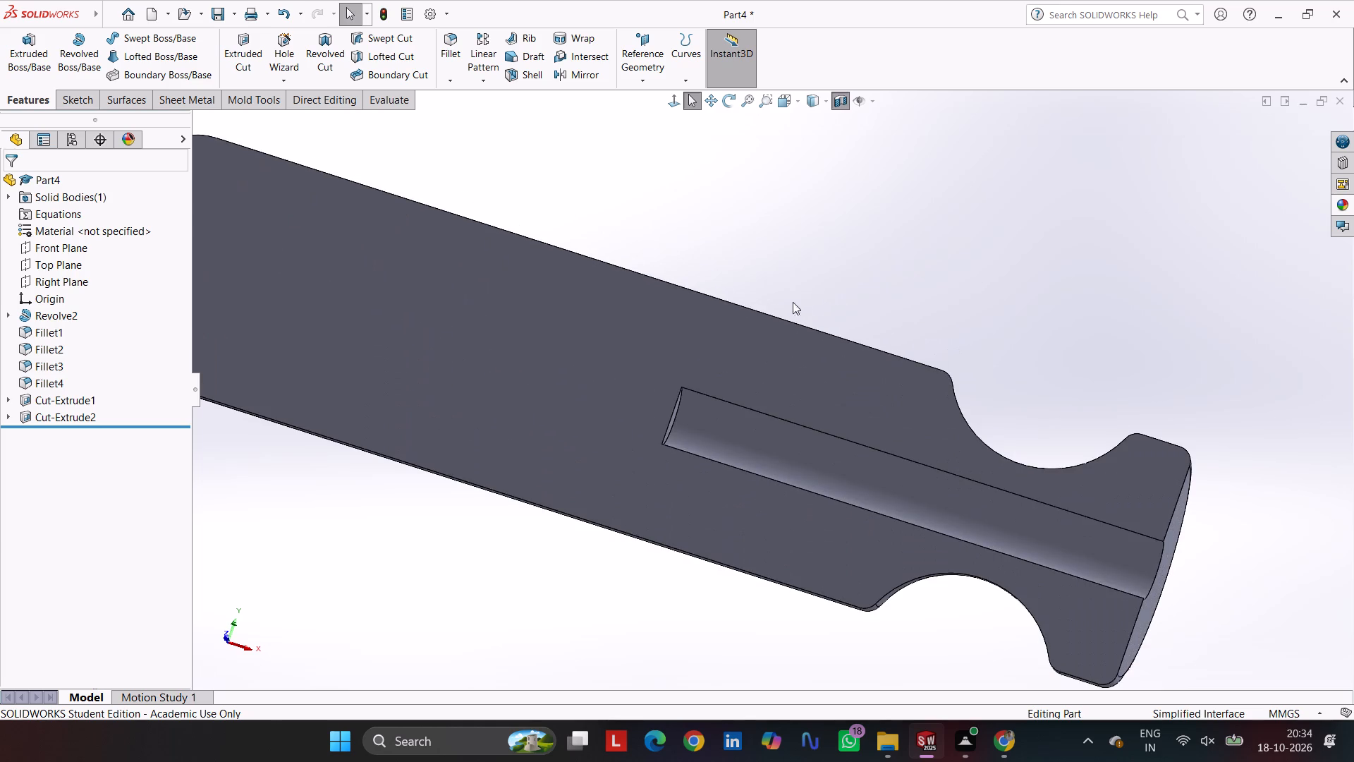
scroll(496, 373, "up", 1)
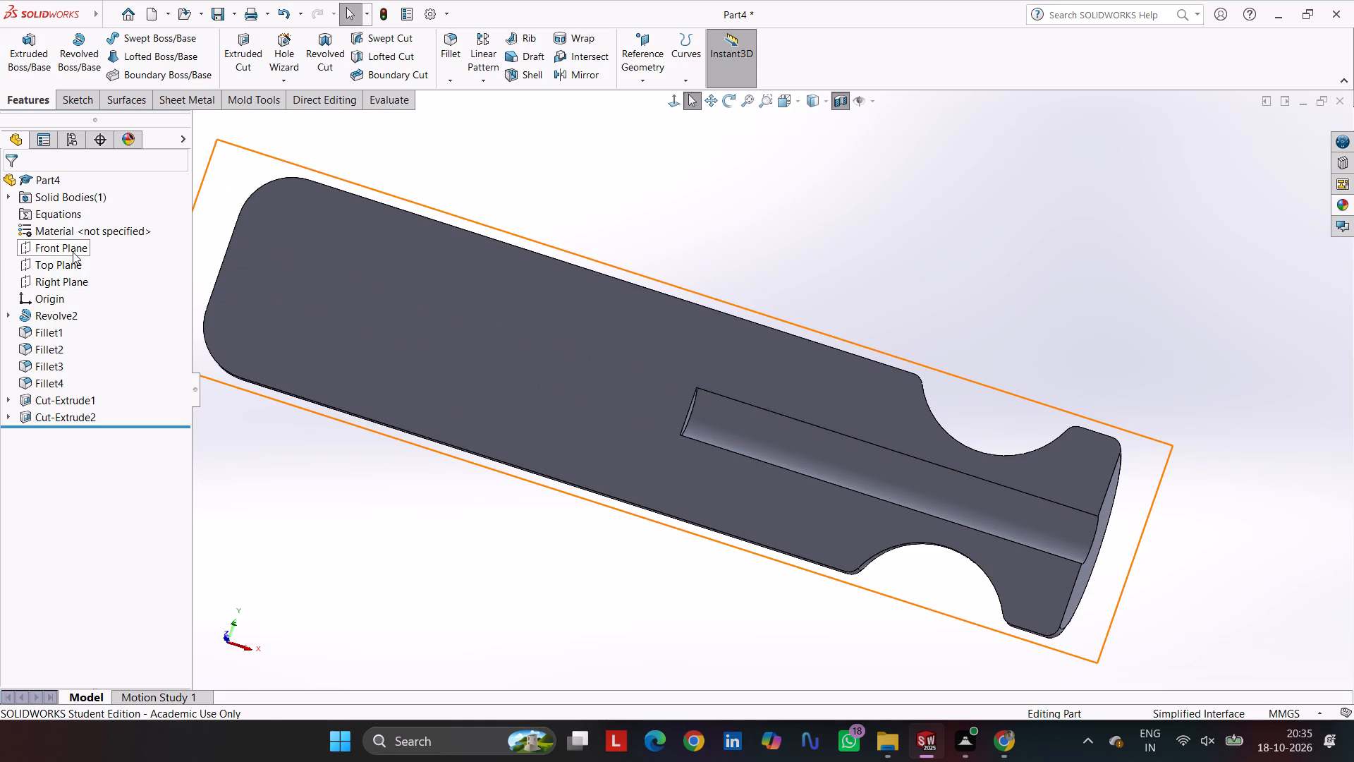
Start a sketch on the Front Plane and draw an infinite horizontal construction line along the hole's axis.
left_click(73, 252)
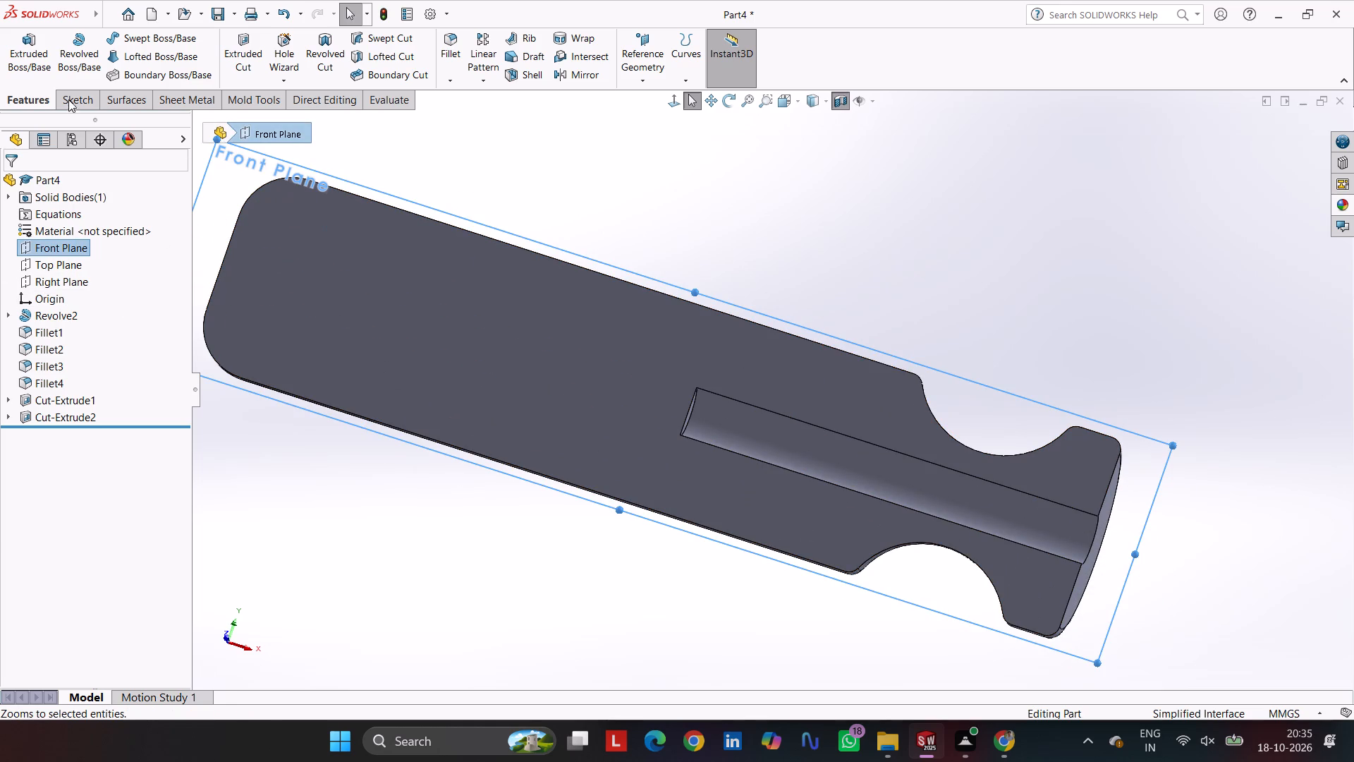
left_click(85, 102)
left_click(25, 40)
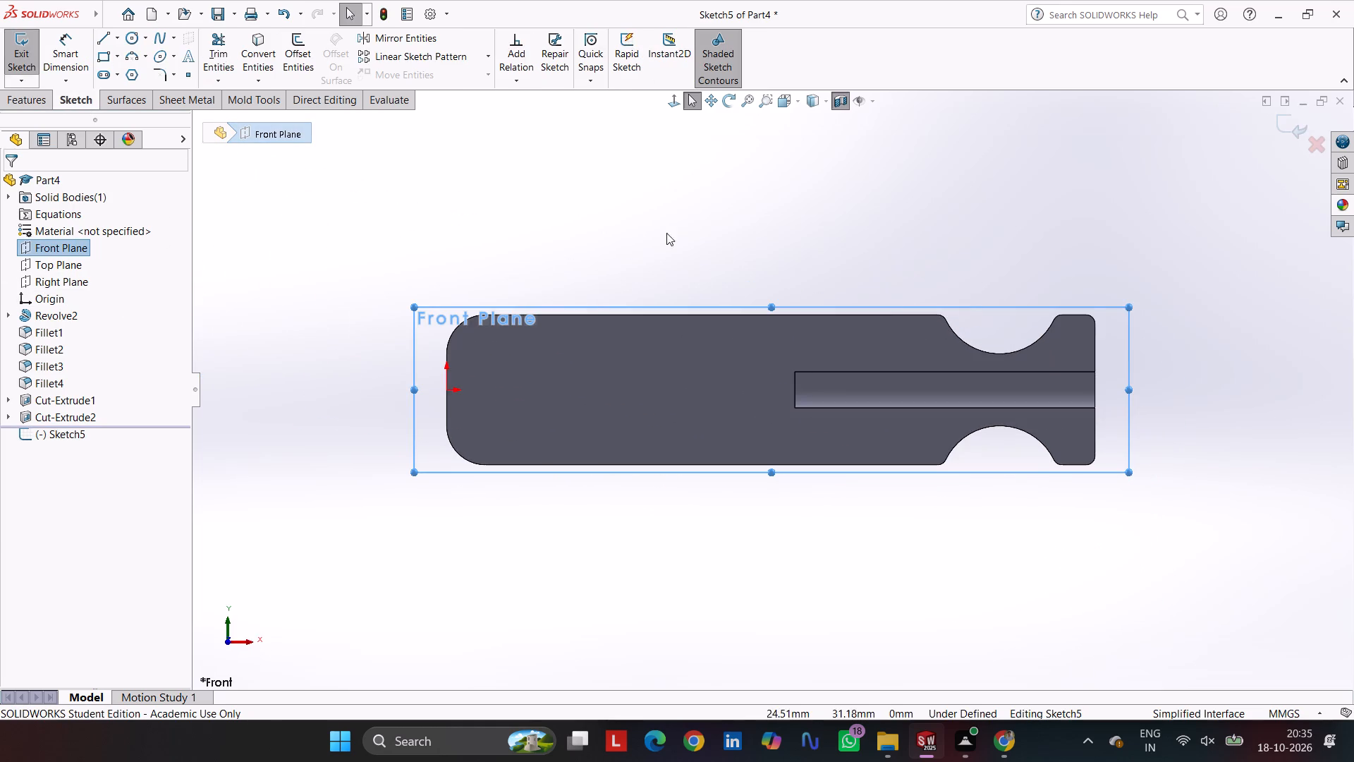
scroll(850, 369, "down", 5)
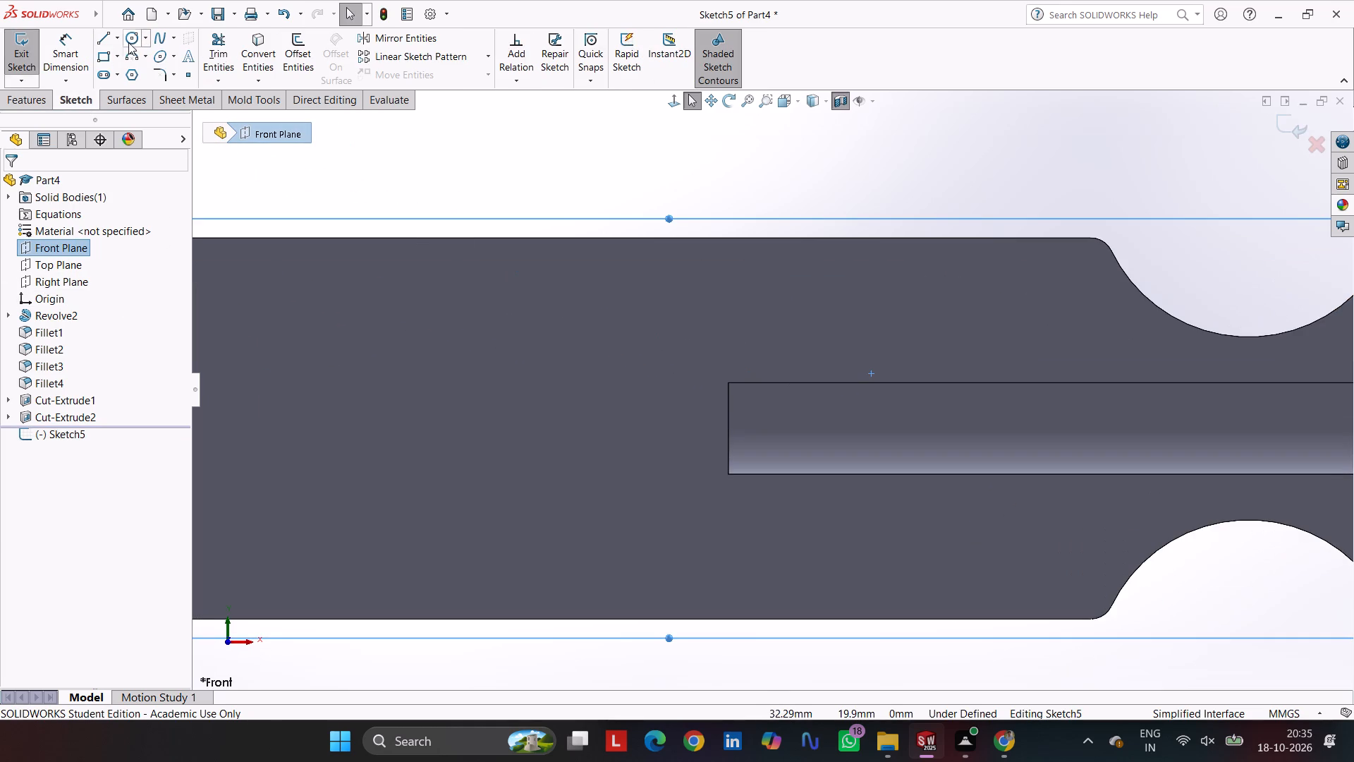
left_click(105, 33)
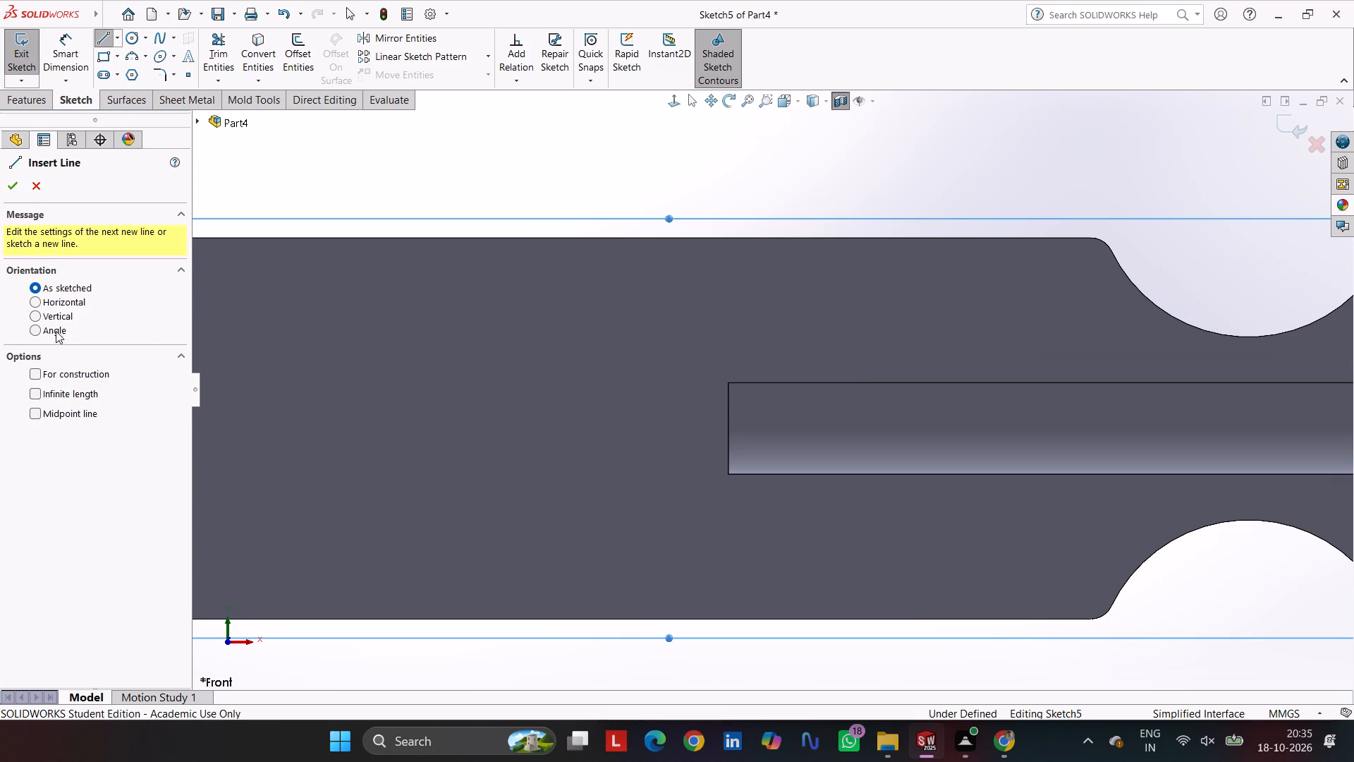
left_click(63, 303)
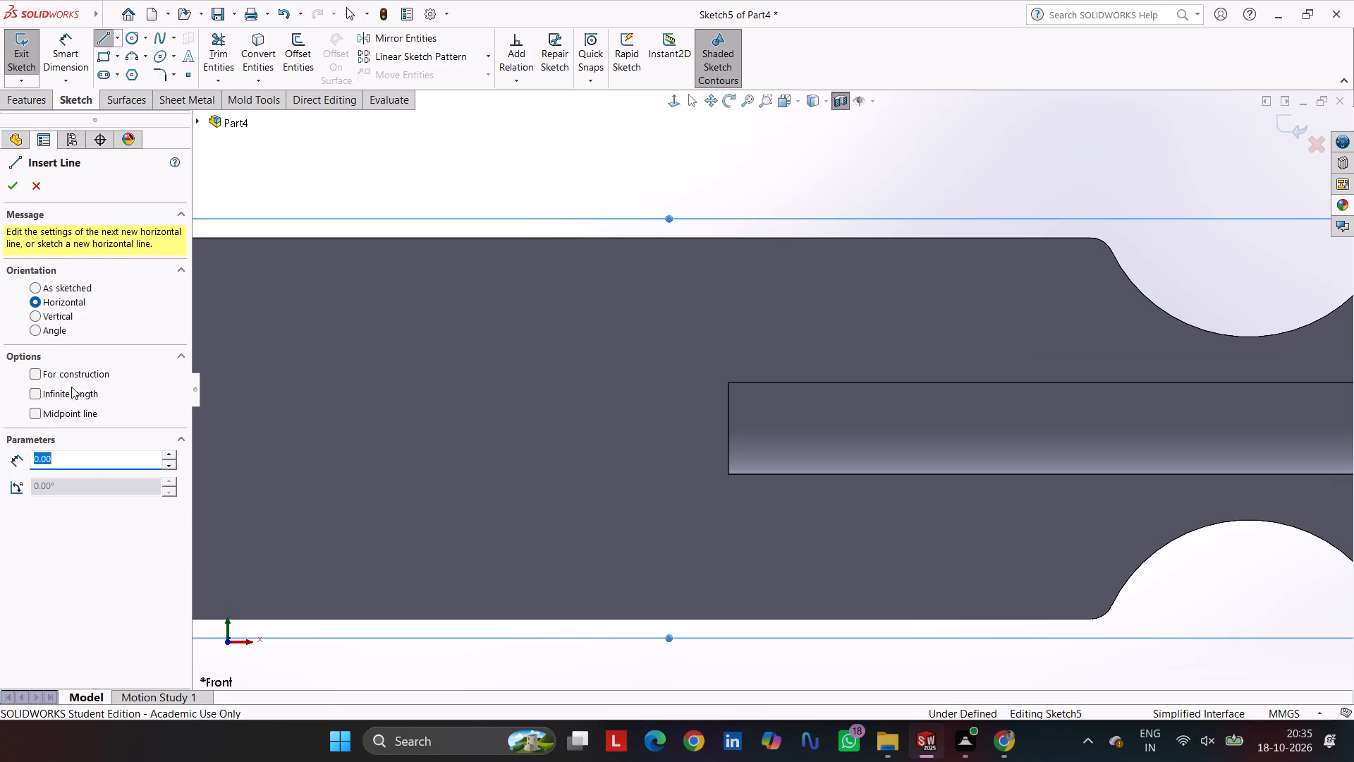
left_click(71, 386)
left_click(69, 394)
left_click(73, 373)
scroll(799, 398, "up", 5)
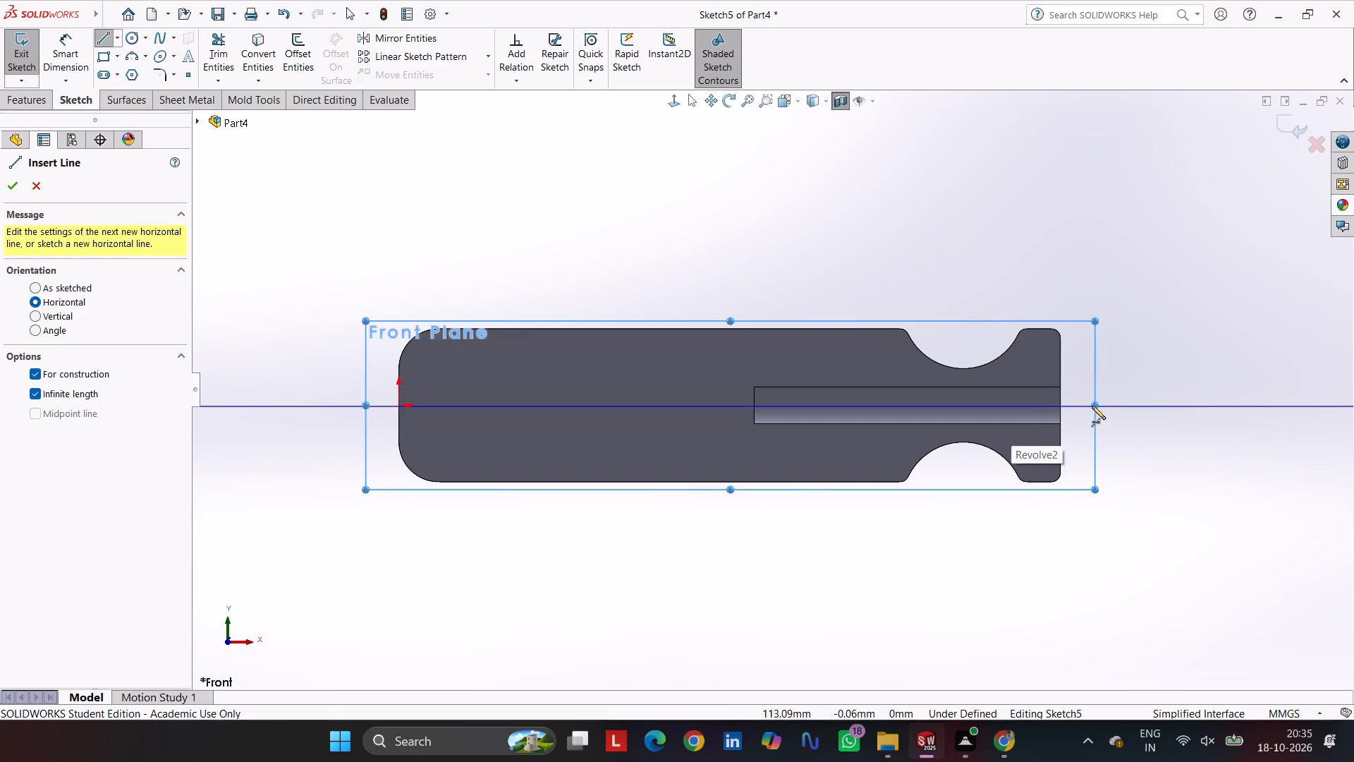
left_click(1060, 405)
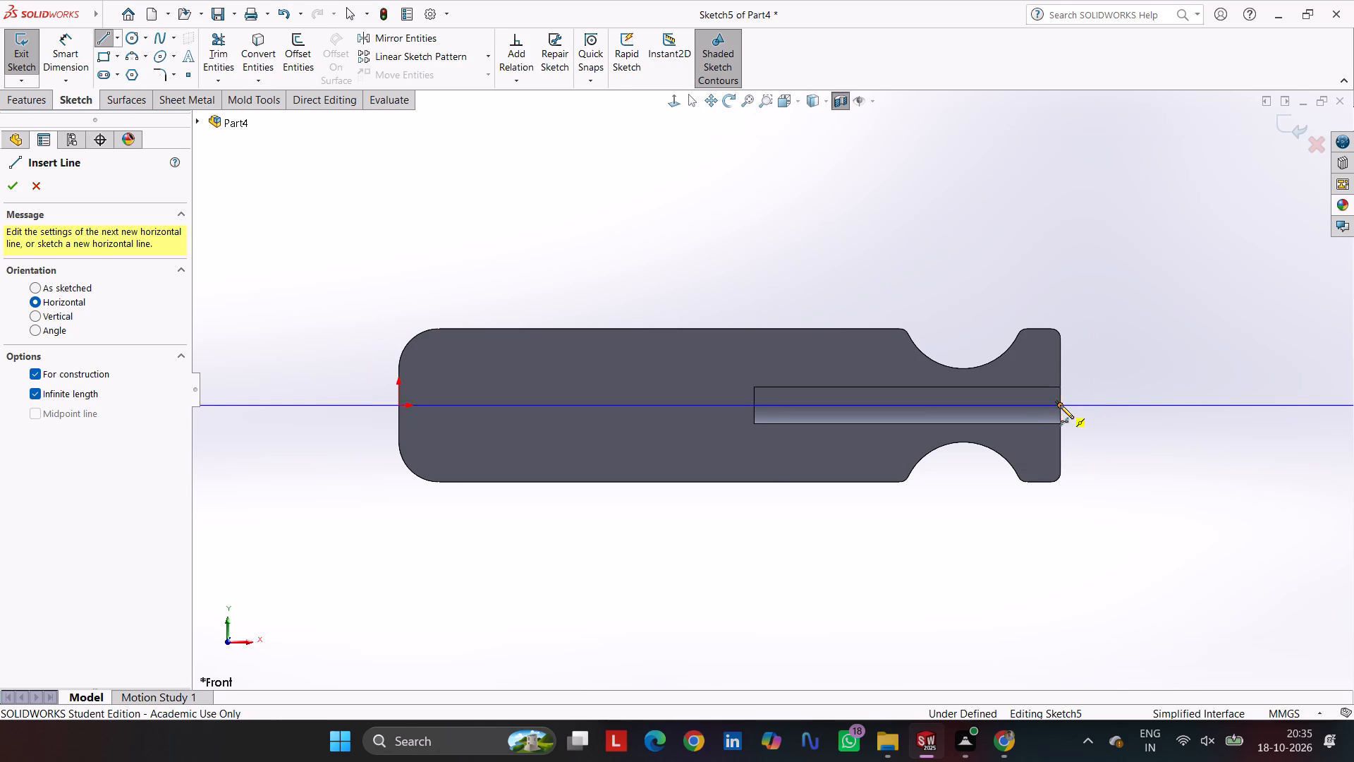
Sketch a line about 5.2 mm long on the axis, from the midpoint of the hole's blind end into the solid.
left_click(104, 35)
scroll(776, 381, "down", 3)
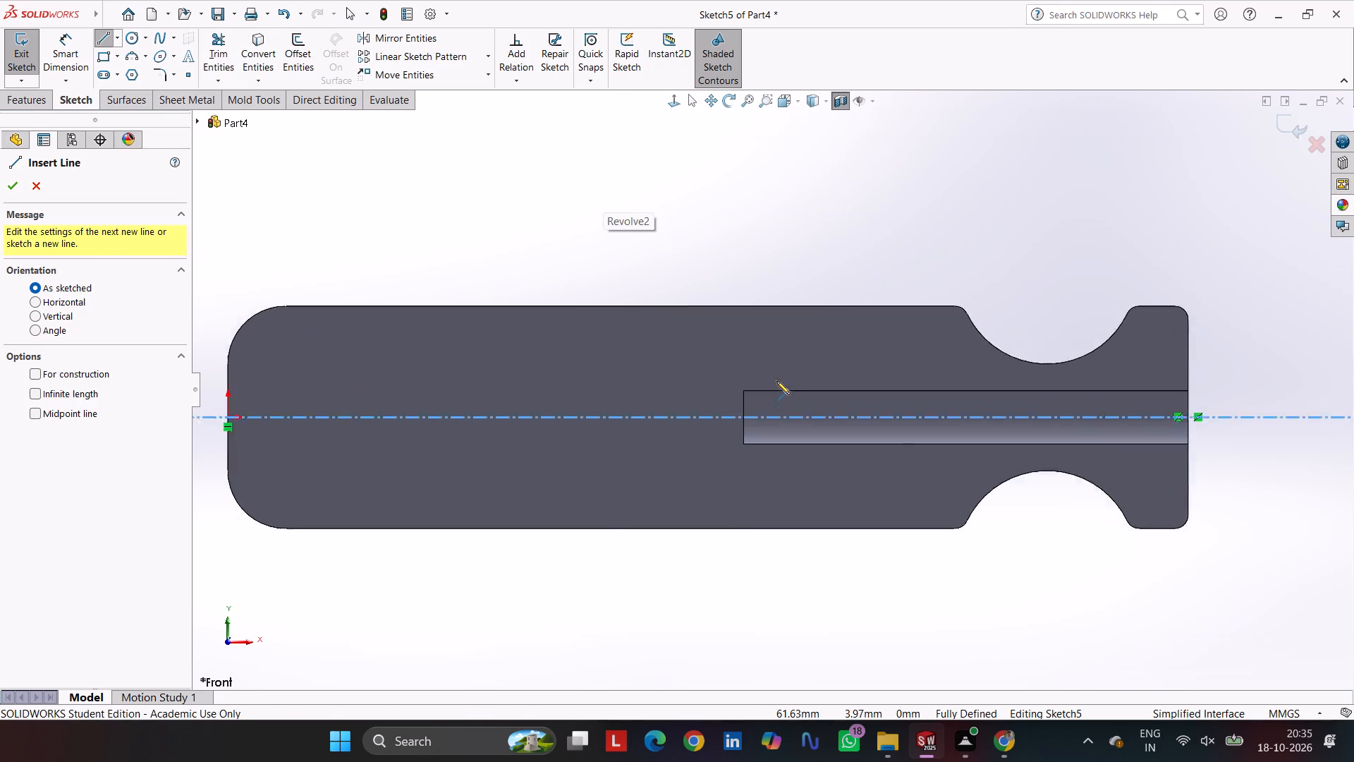
scroll(776, 381, "down", 4)
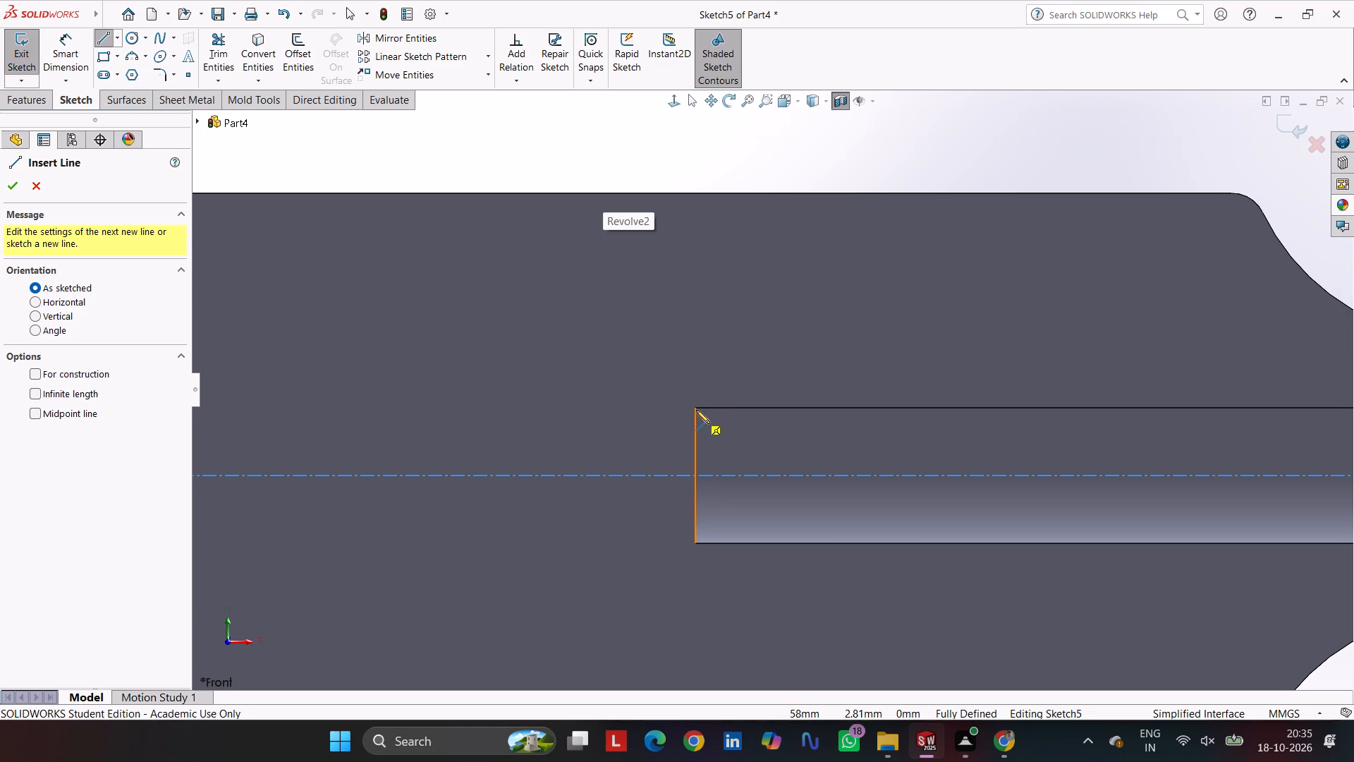
left_click(696, 476)
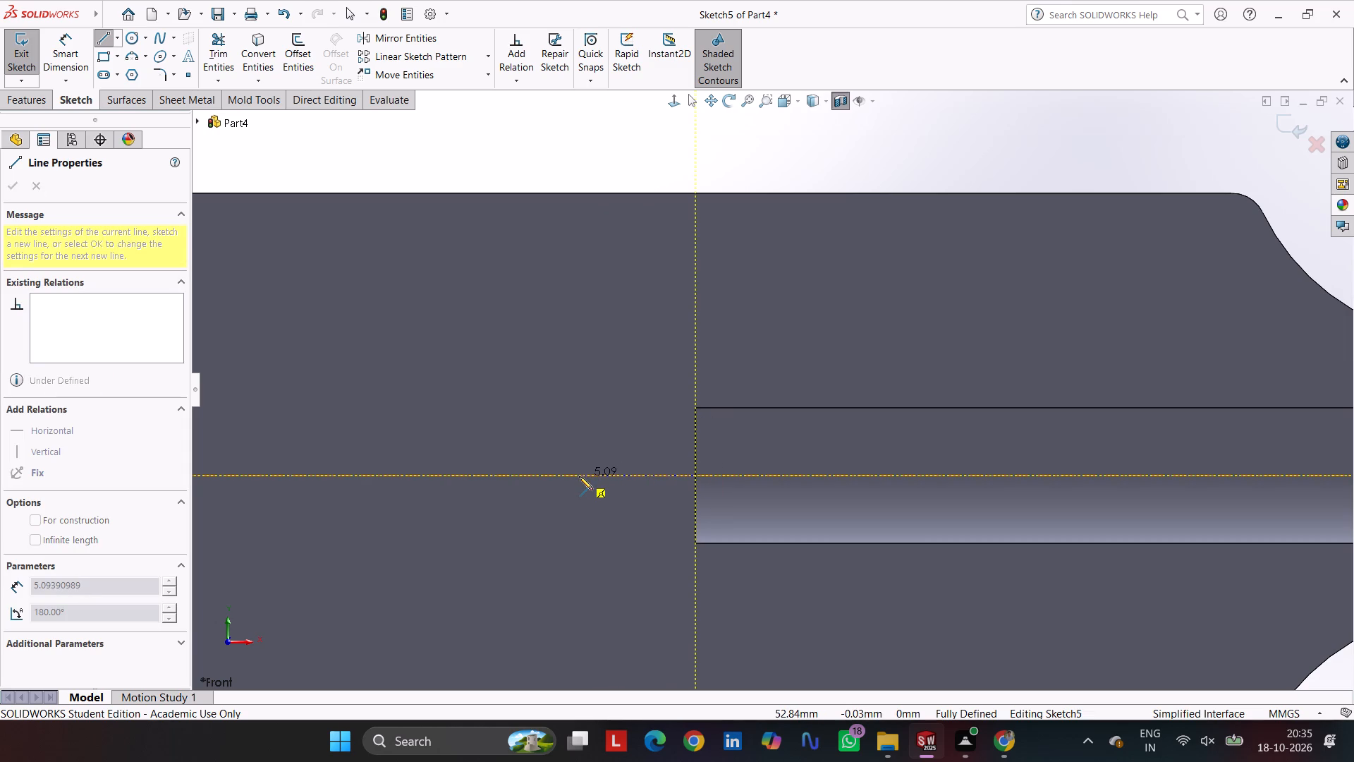
left_click(579, 476)
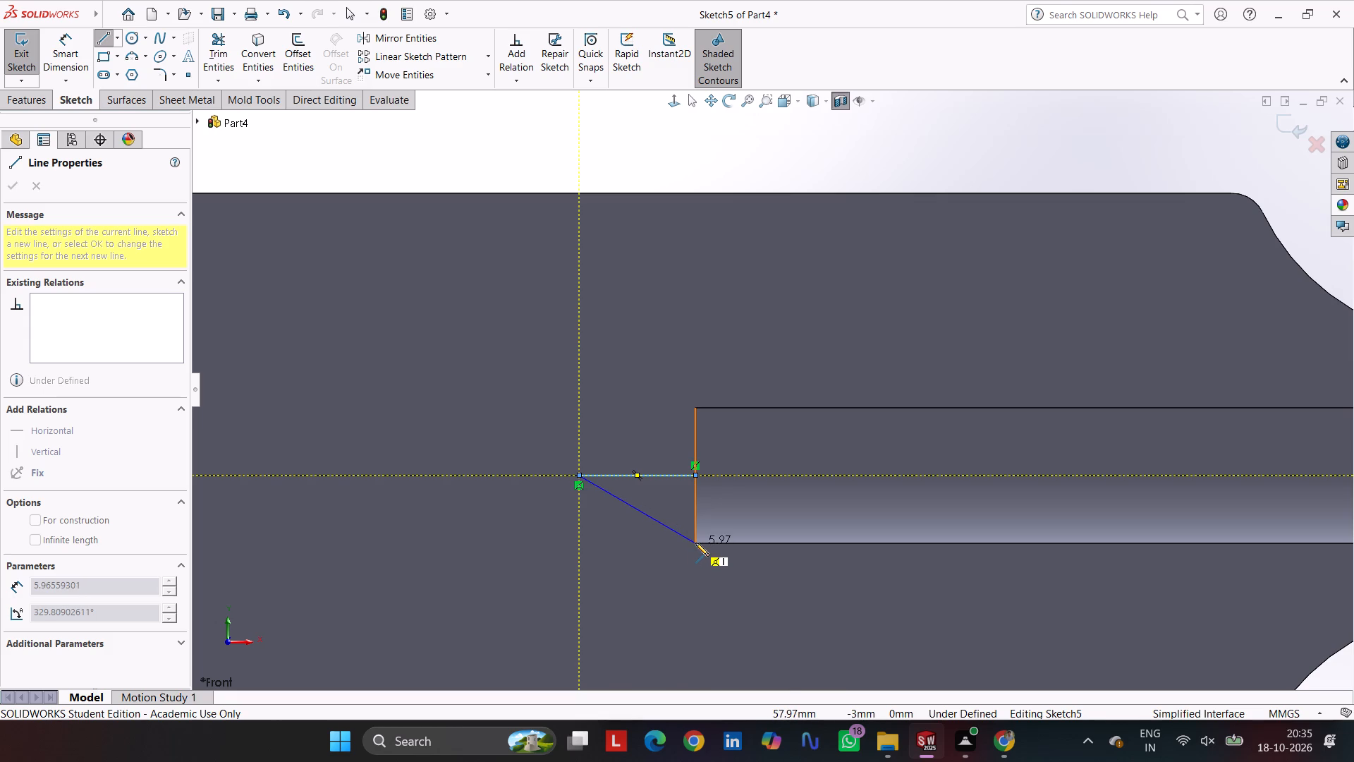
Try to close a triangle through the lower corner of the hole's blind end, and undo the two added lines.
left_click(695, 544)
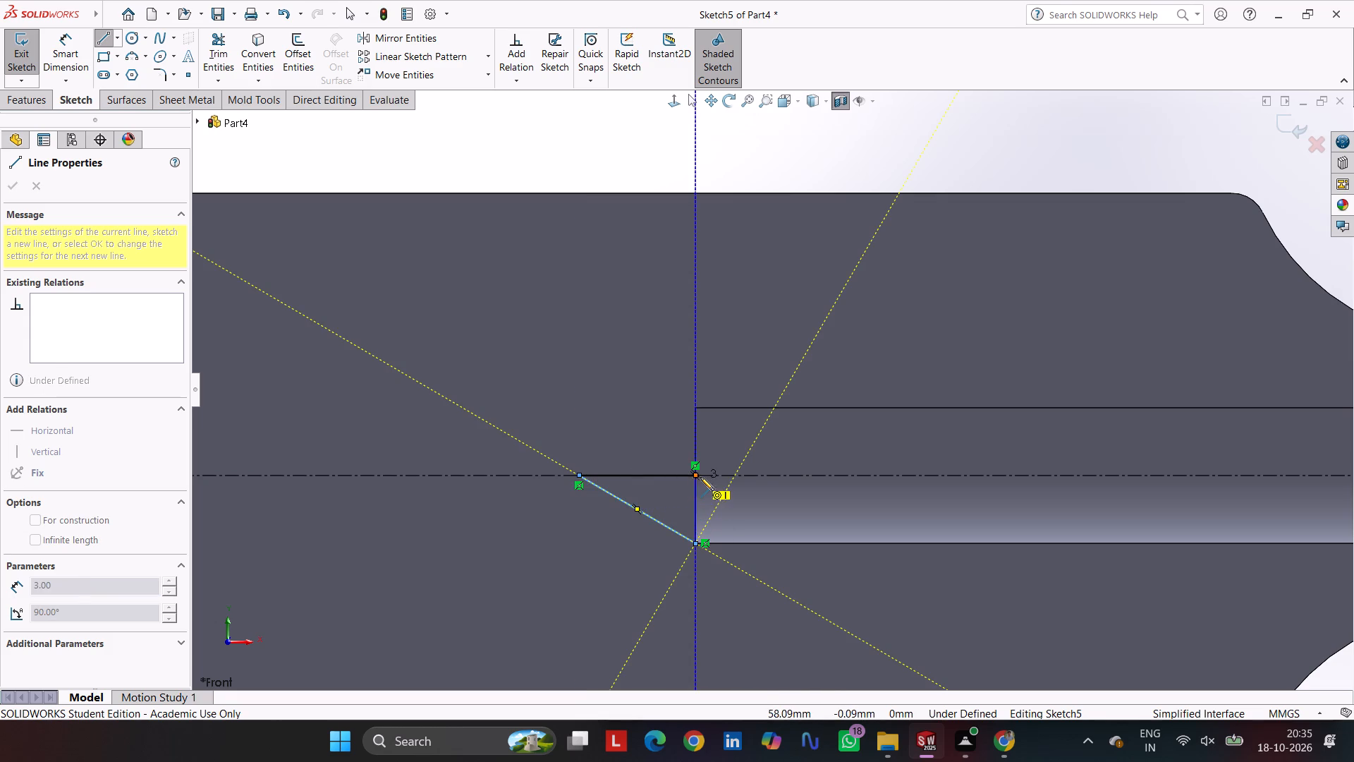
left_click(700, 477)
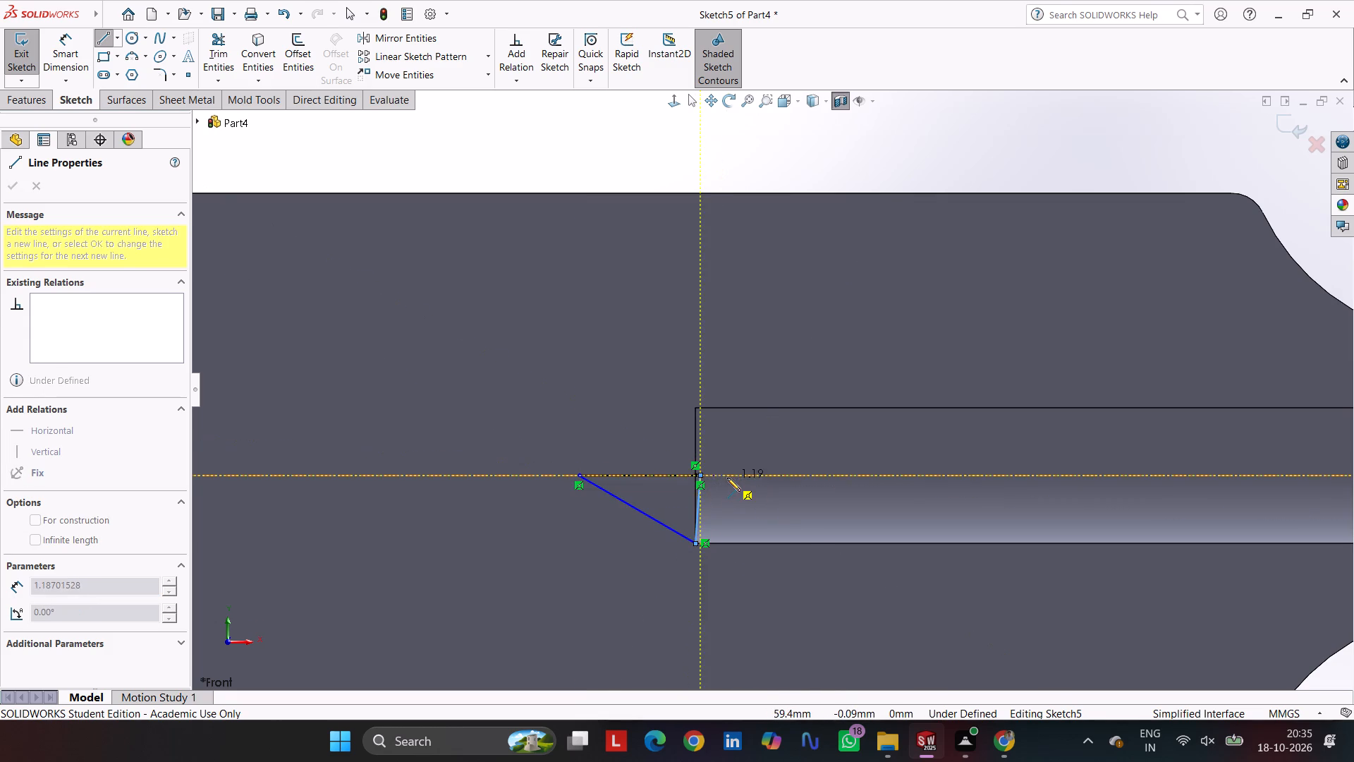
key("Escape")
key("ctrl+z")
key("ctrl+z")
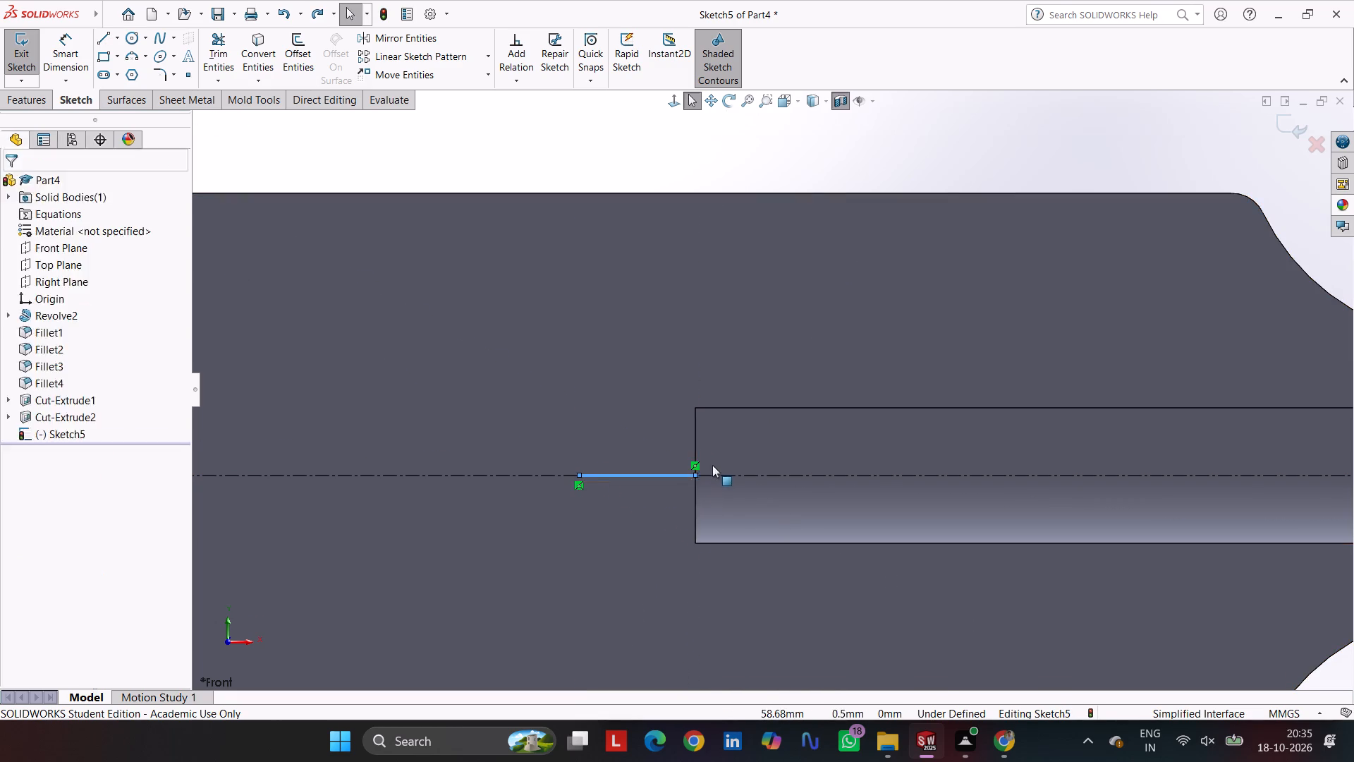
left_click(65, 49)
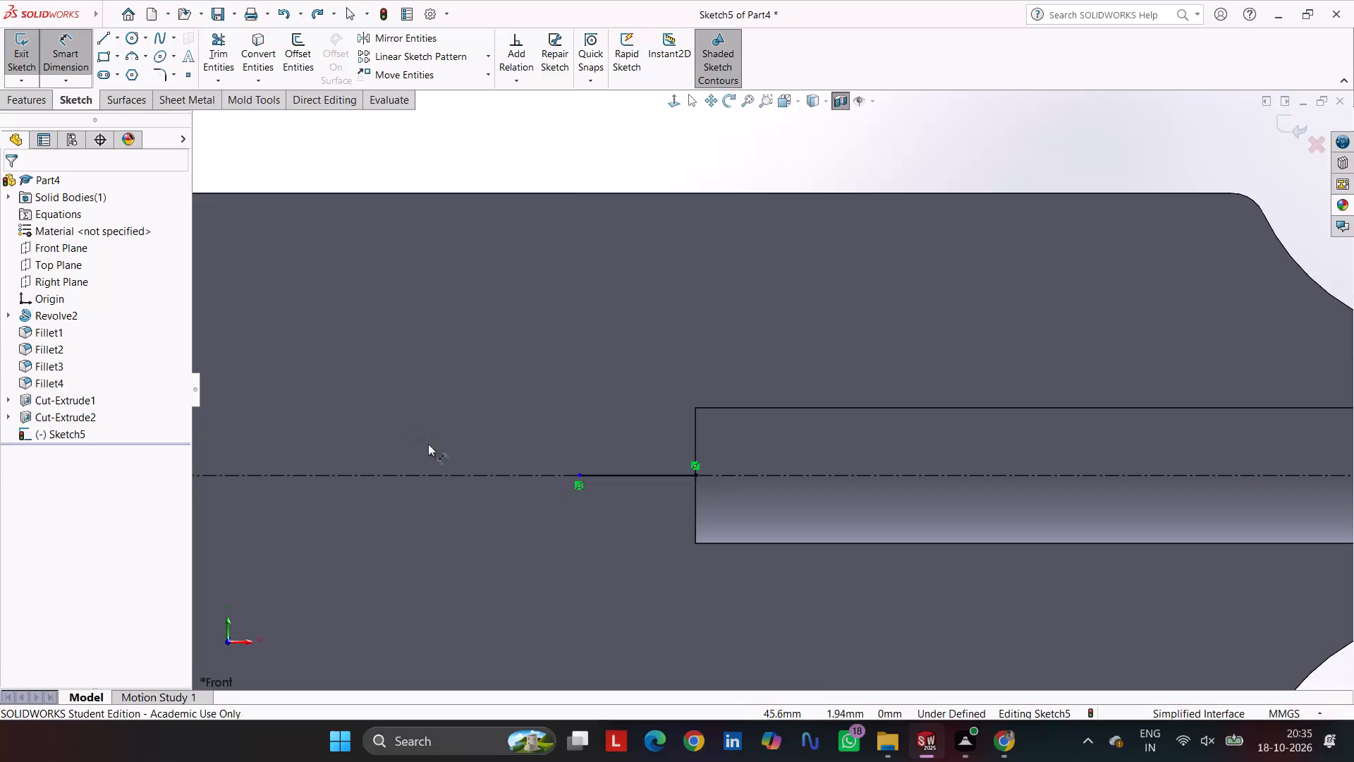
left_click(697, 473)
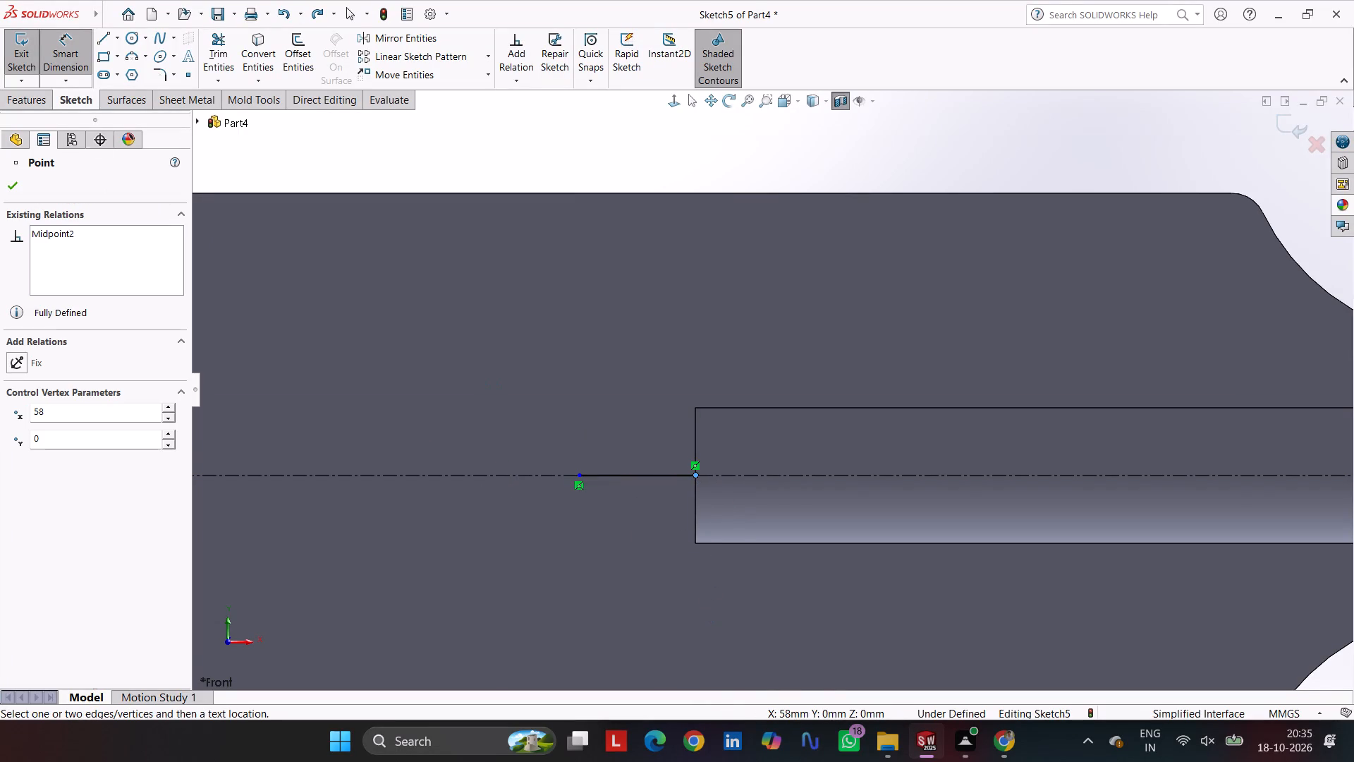
Close a triangle with a vertical line about 6.3 mm down from the hole-end midpoint and a diagonal to the axial line's free end.
left_click(101, 35)
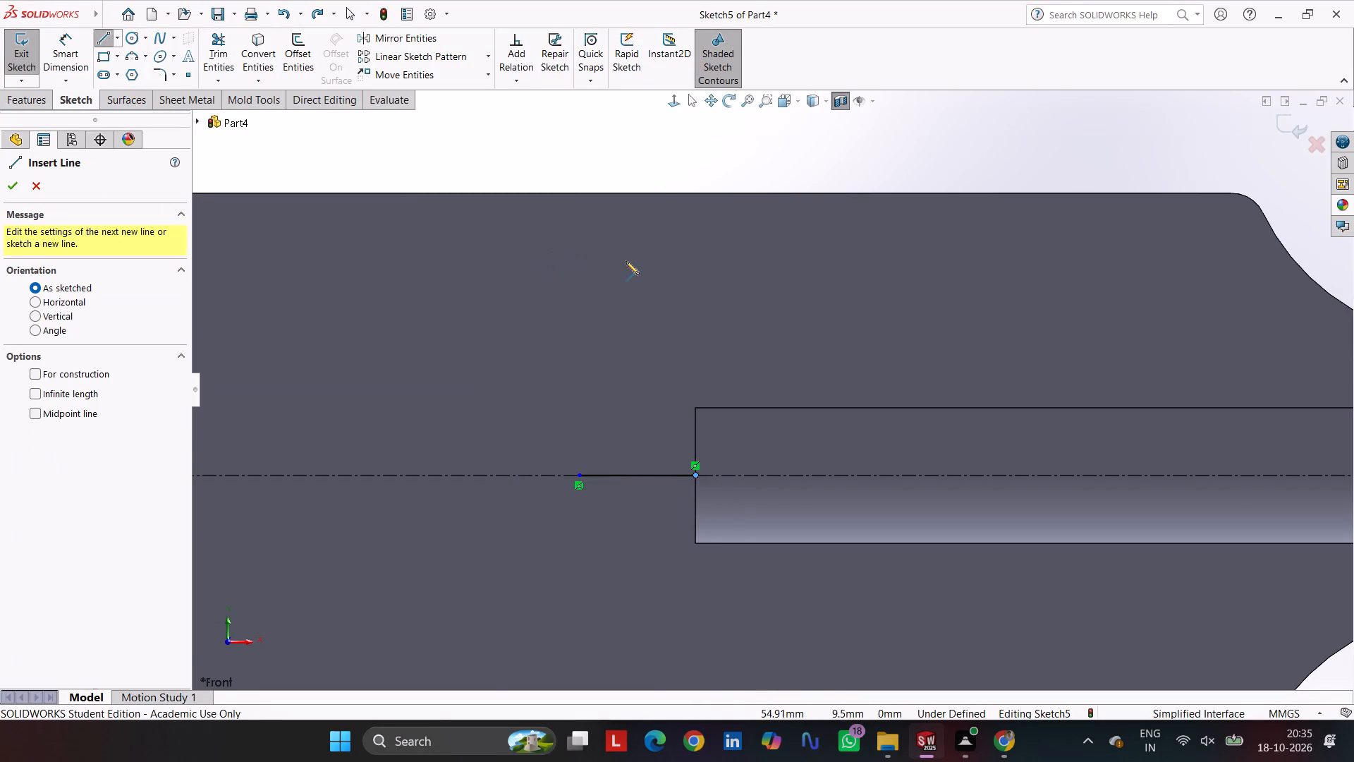
left_click(698, 476)
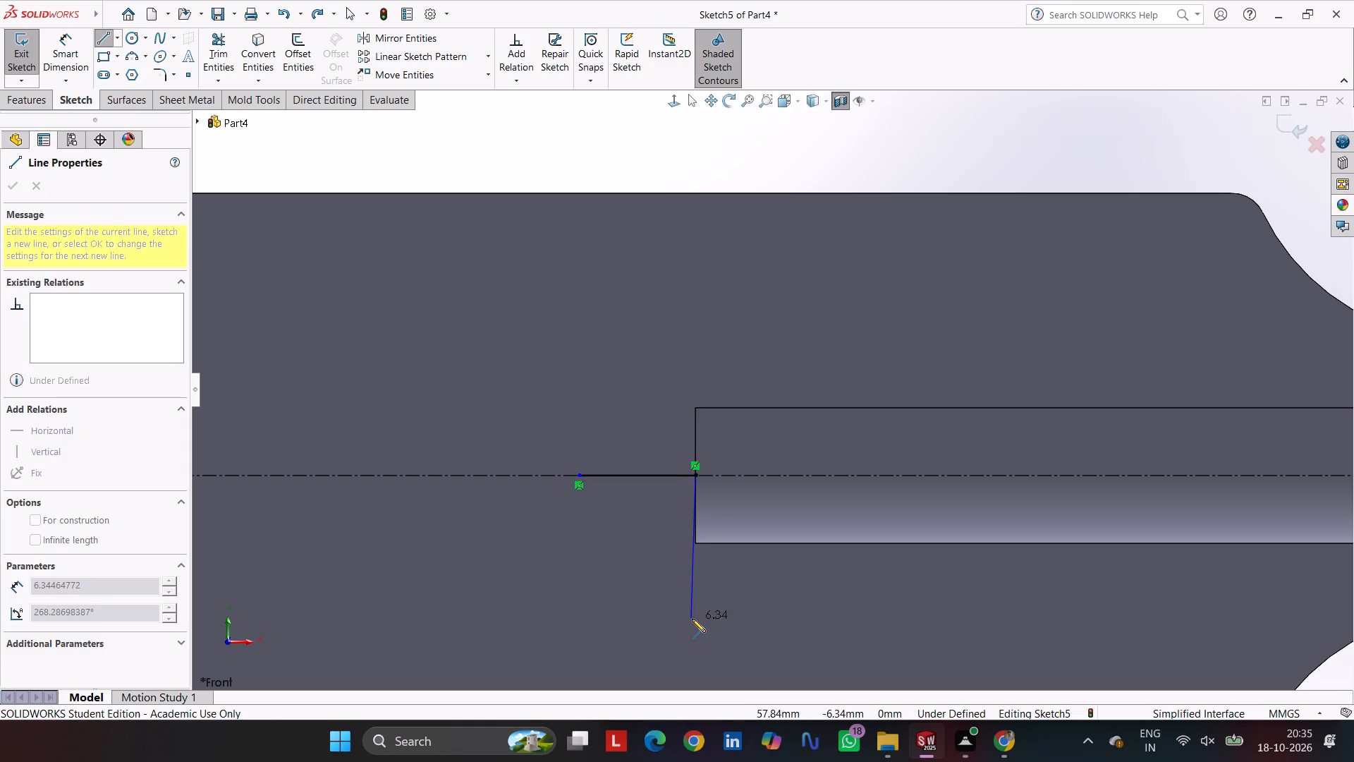
left_click(693, 619)
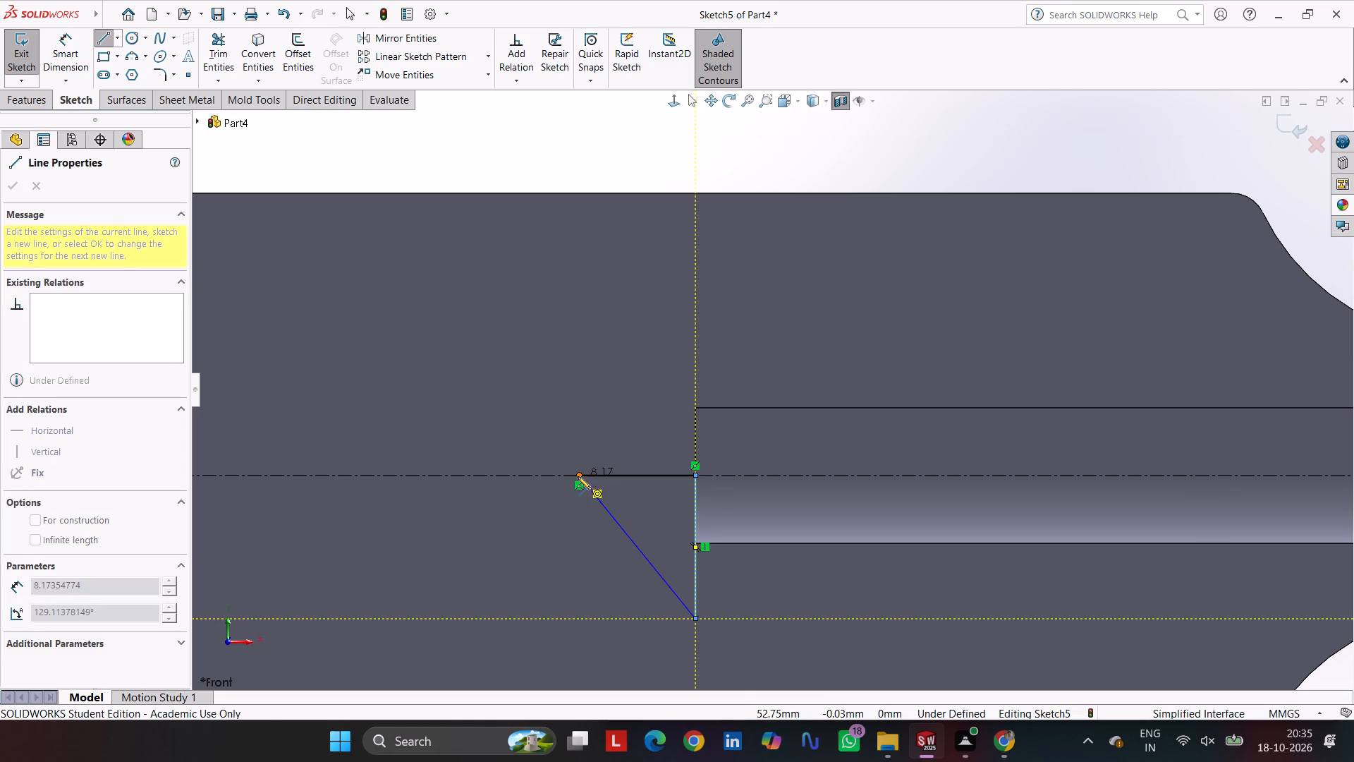
left_click(578, 476)
Dimension the triangle's vertical side to 3 mm and its horizontal side along the axis to 2 mm.
left_click(68, 36)
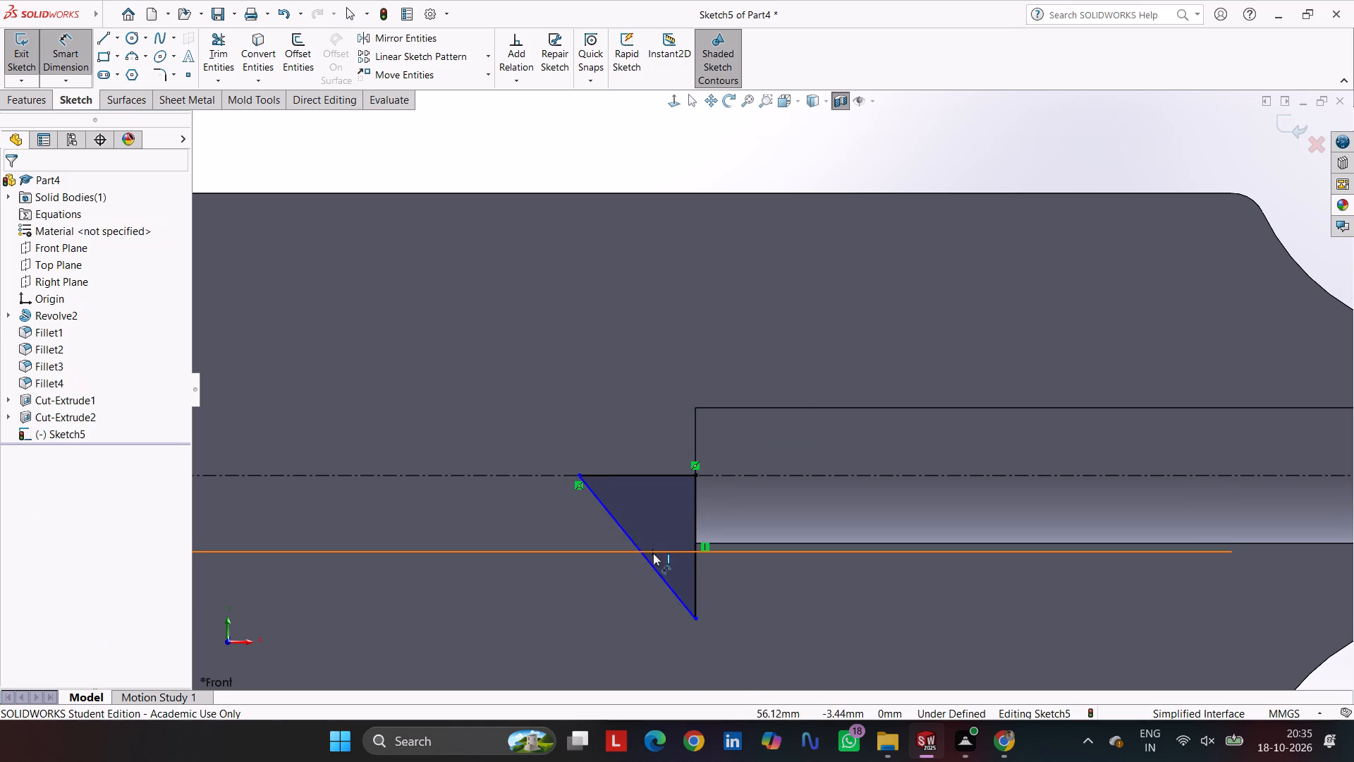
left_click(696, 571)
left_click(791, 571)
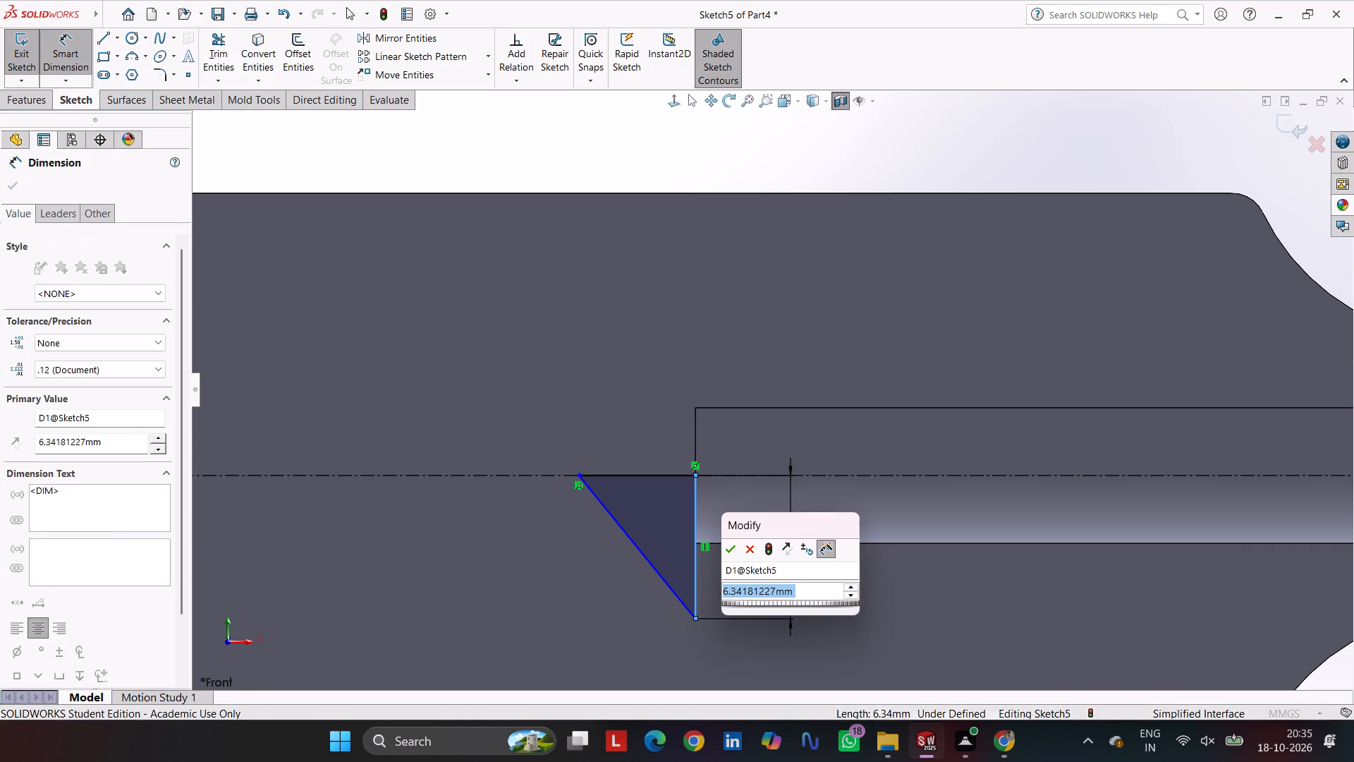
key("3")
key("Return")
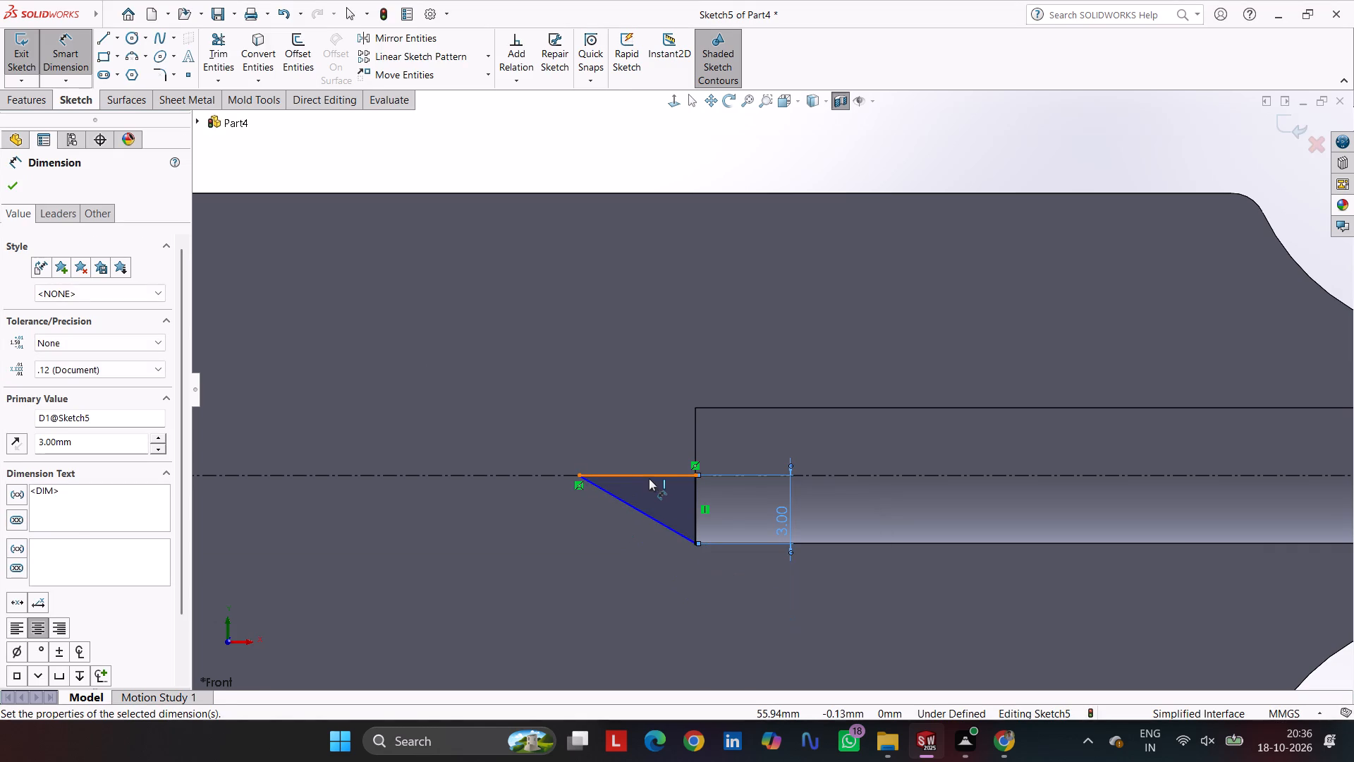
left_click(649, 477)
left_click(623, 388)
key("2")
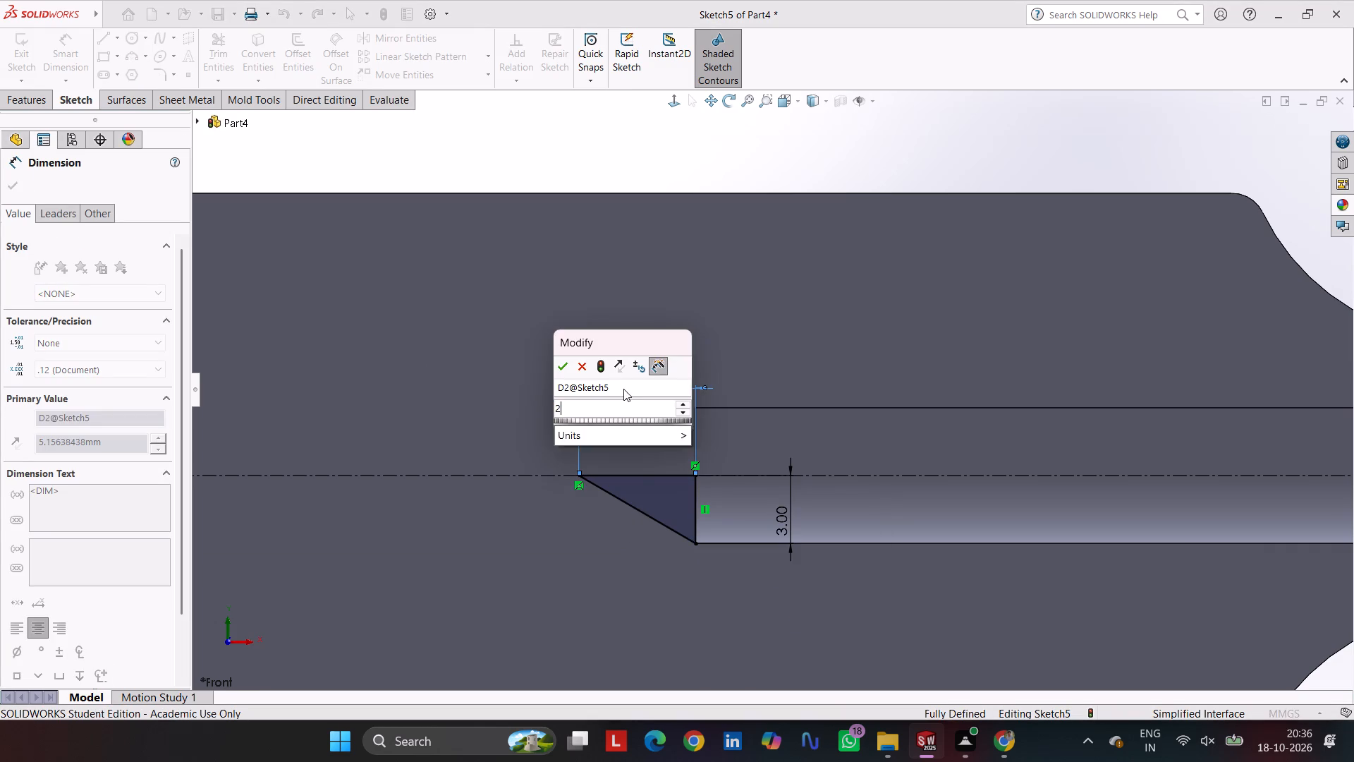
key("Return")
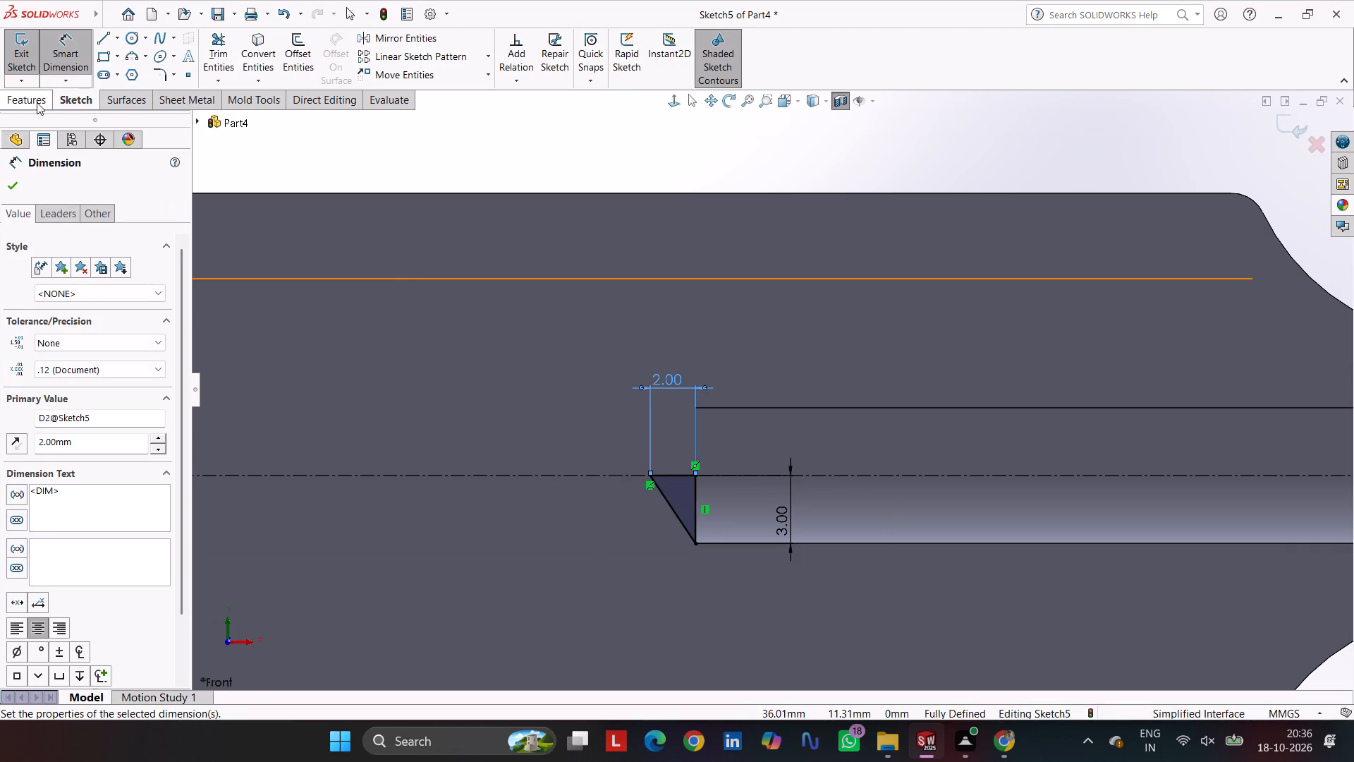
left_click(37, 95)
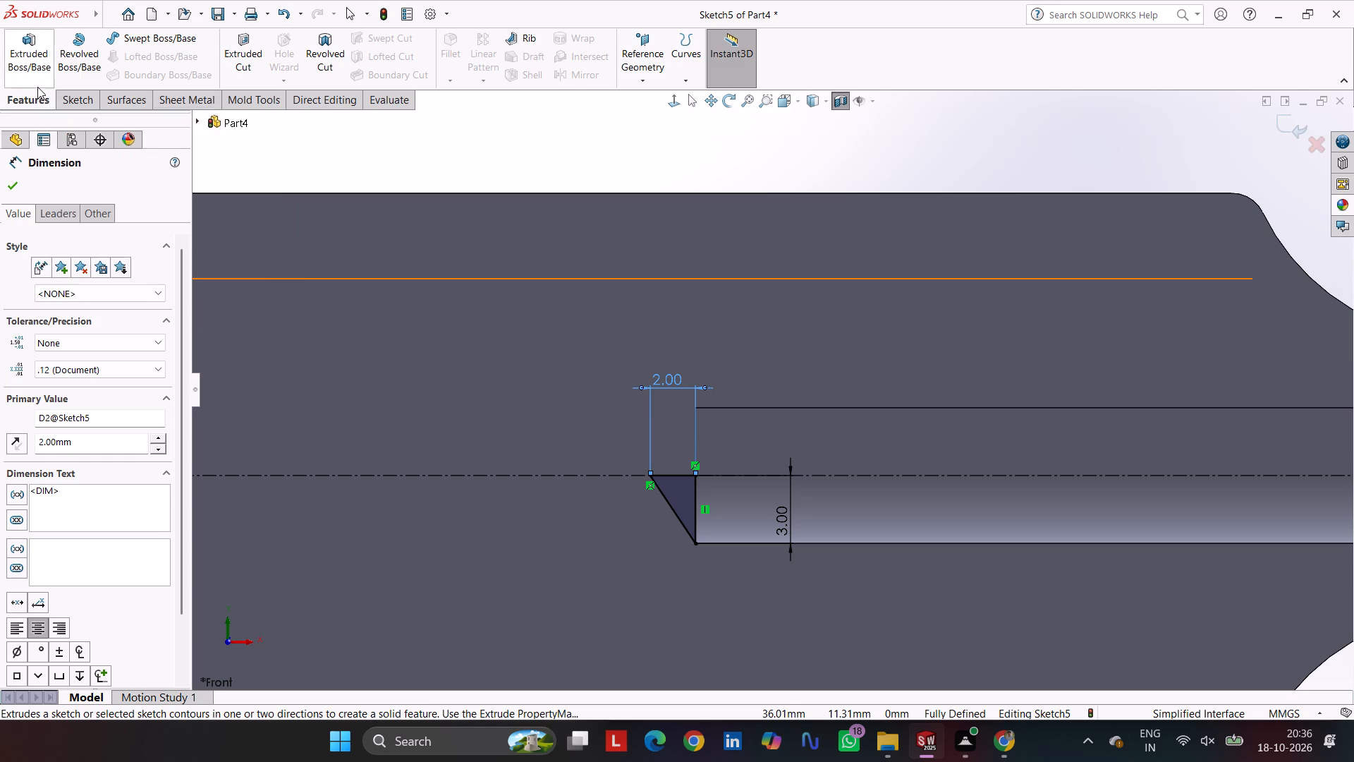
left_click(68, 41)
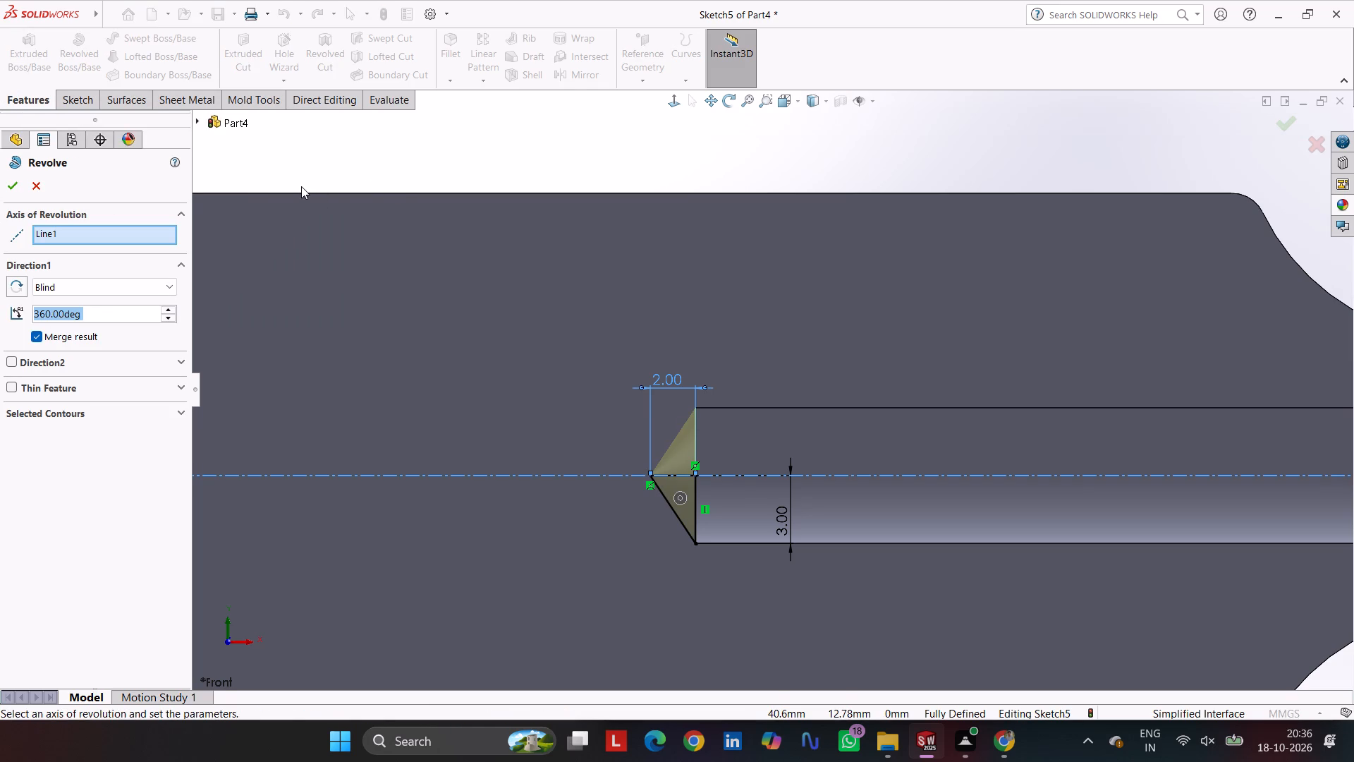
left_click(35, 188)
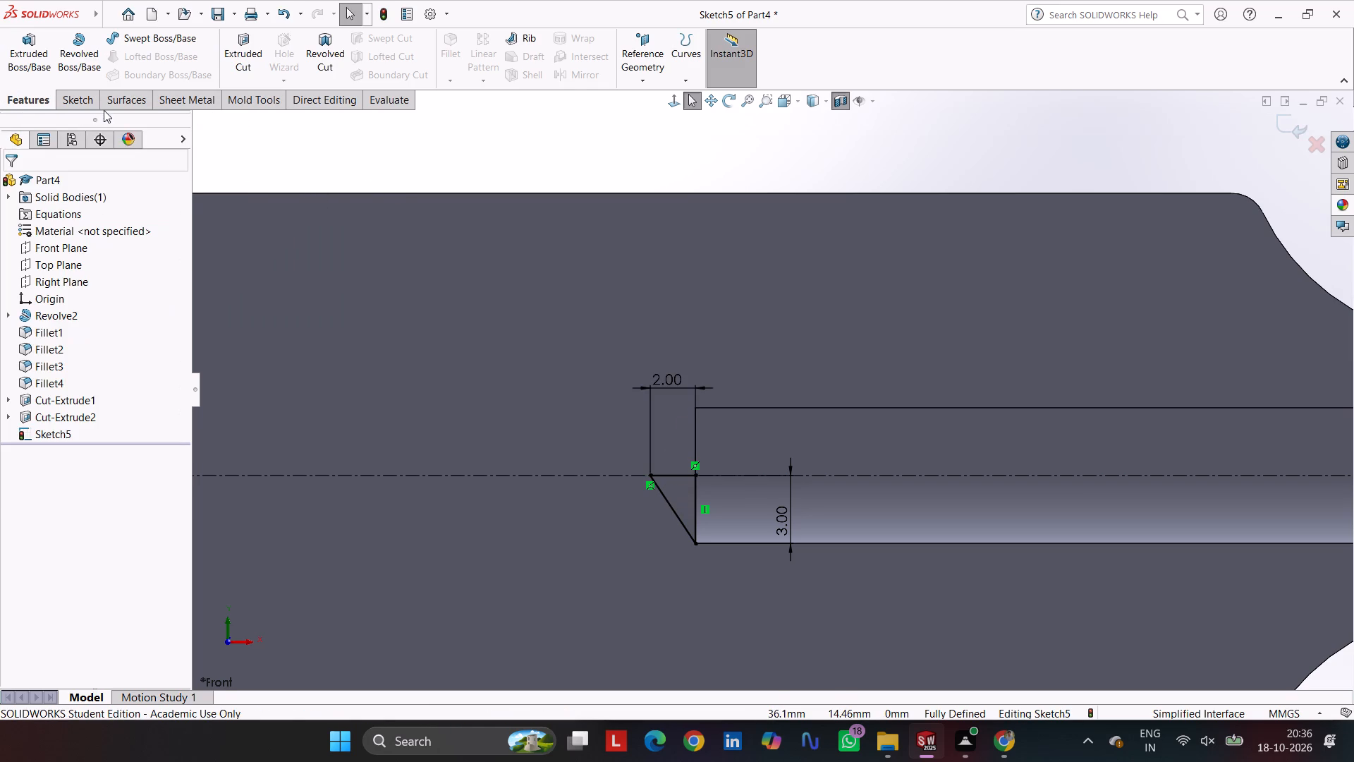
Revolve-cut the triangle about the construction line to form a conical tip at the hole's blind end.
left_click(315, 44)
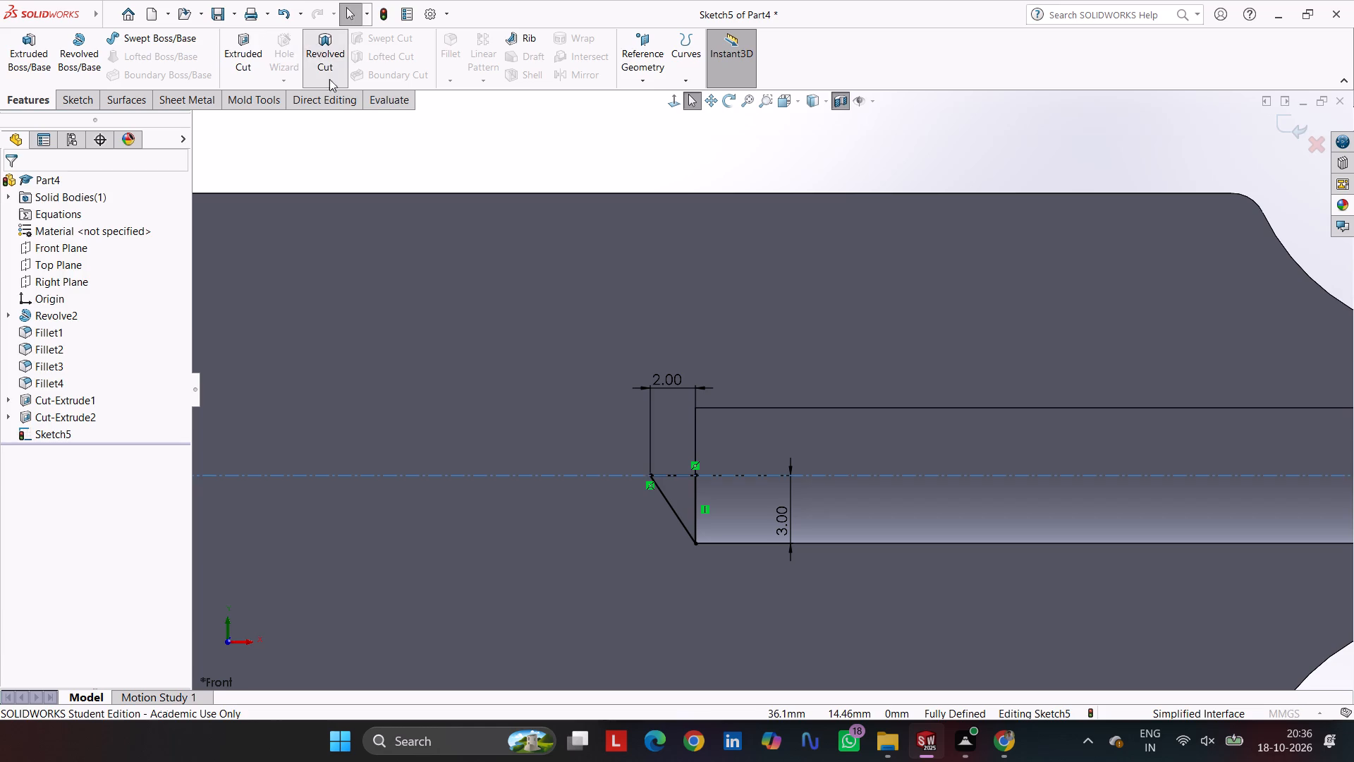
key("Return")
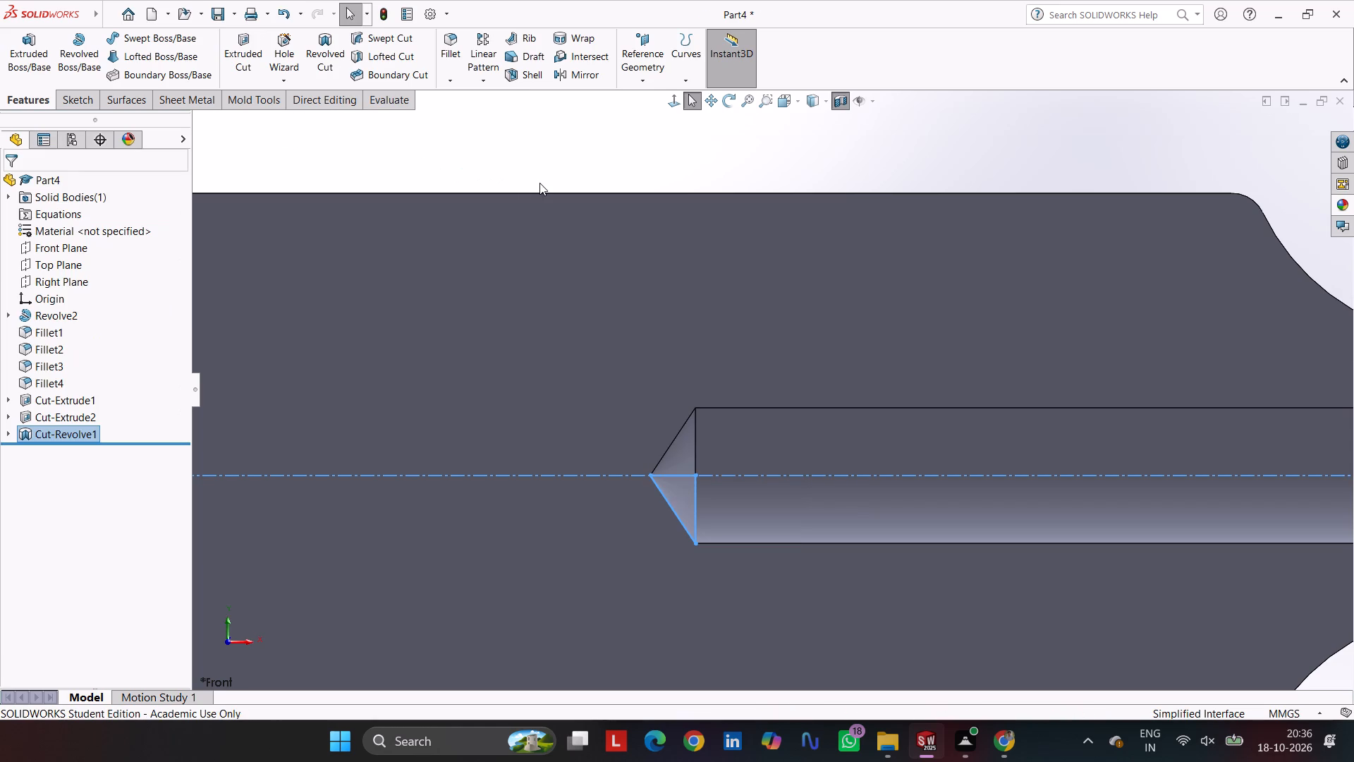
Turn off the section view and look at the complete handle from its head end.
left_click(514, 169)
middle_click_drag(561, 223, 418, 268)
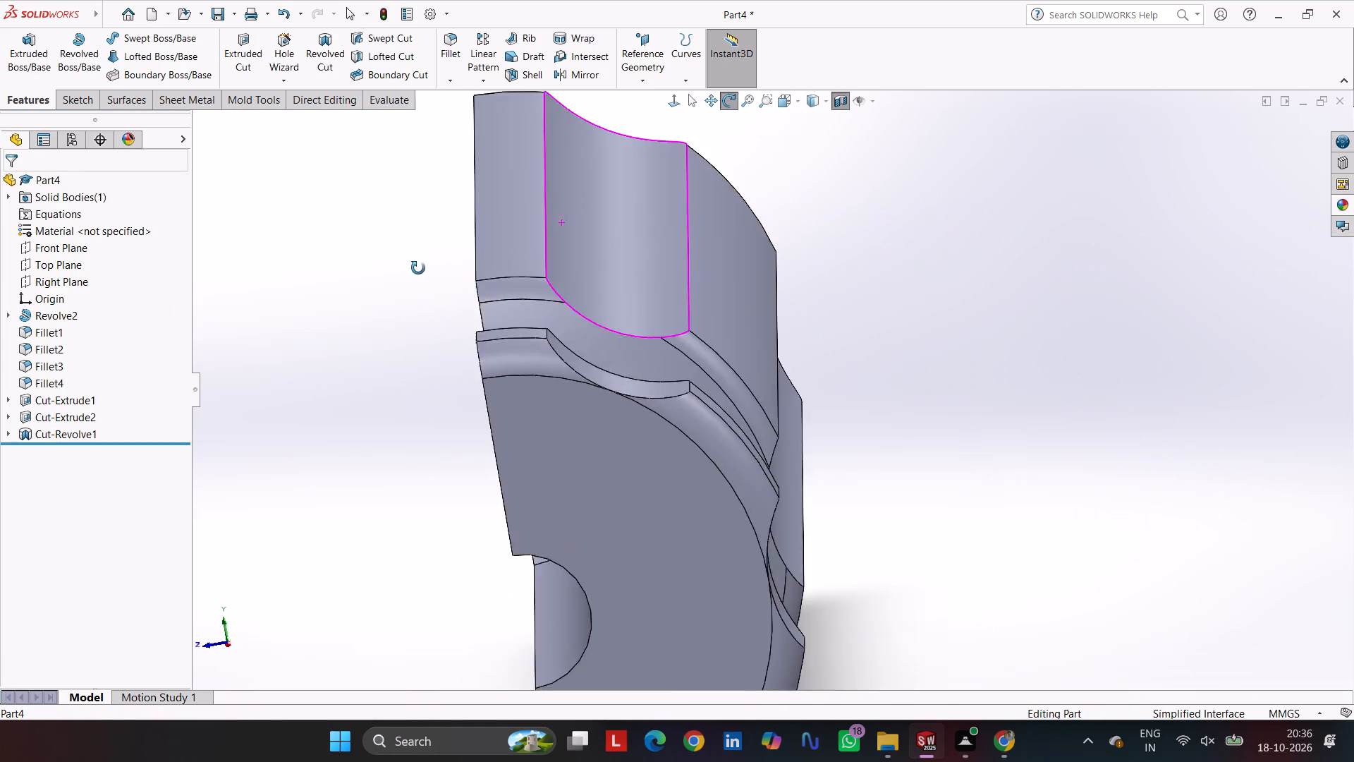
middle_click_drag(418, 268, 442, 249)
left_click(838, 104)
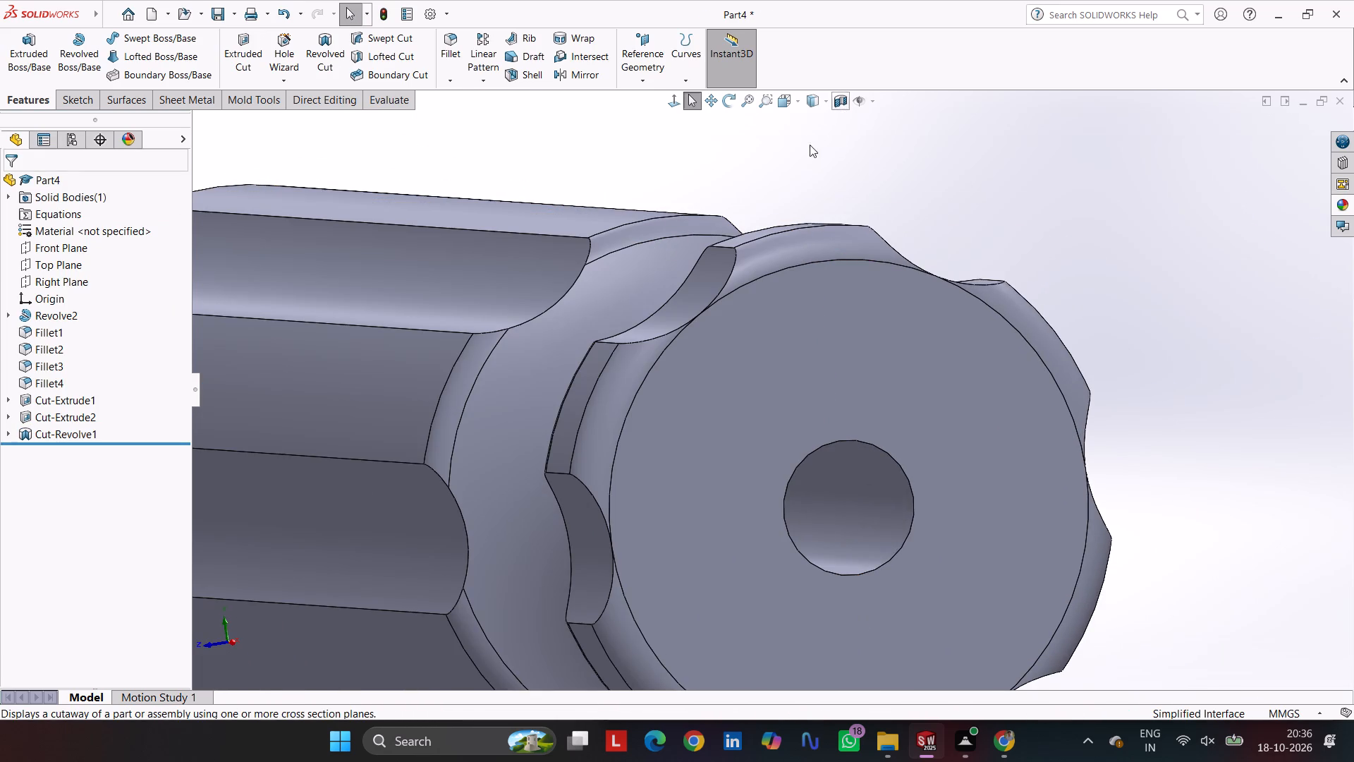
Apply a green colour appearance to the entire handle body in the isometric view.
scroll(700, 219, "up", 3)
middle_click_drag(695, 224, 676, 212)
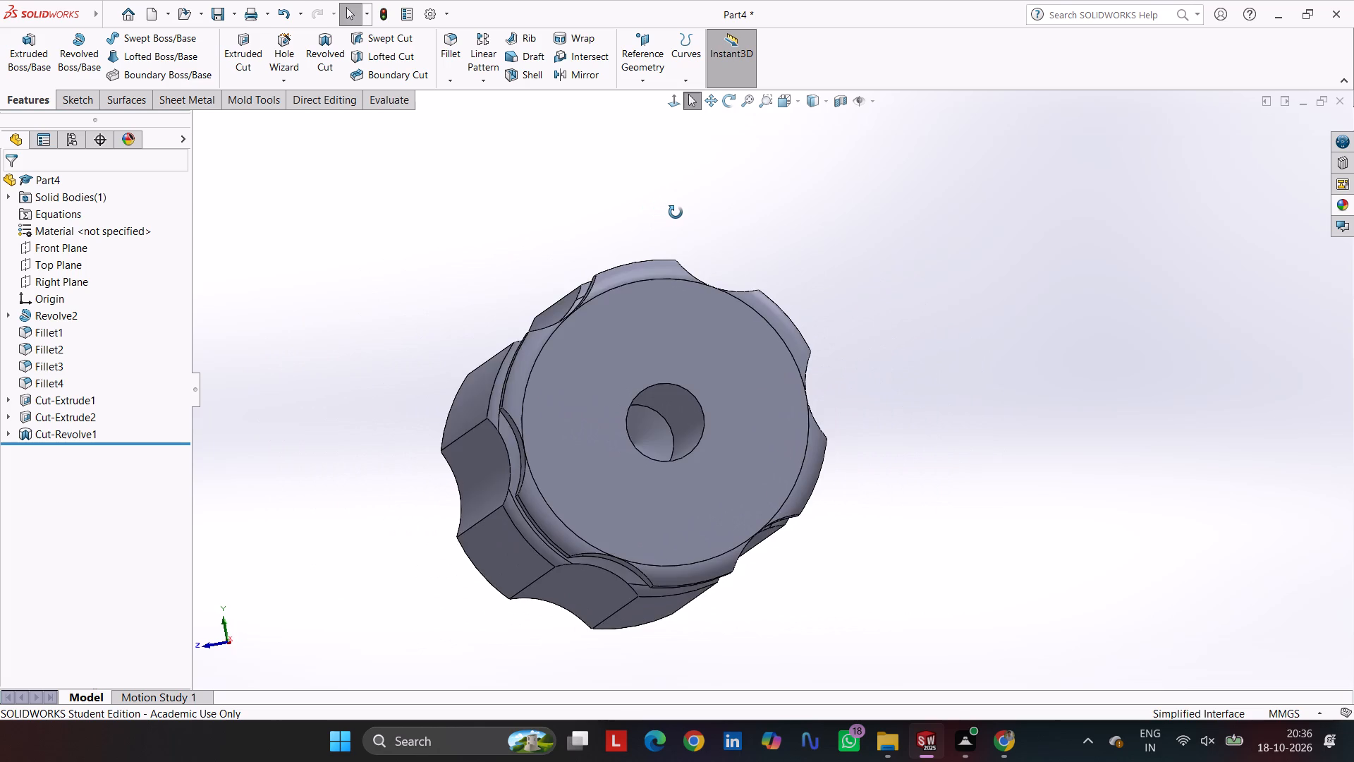
middle_click_drag(676, 212, 693, 208)
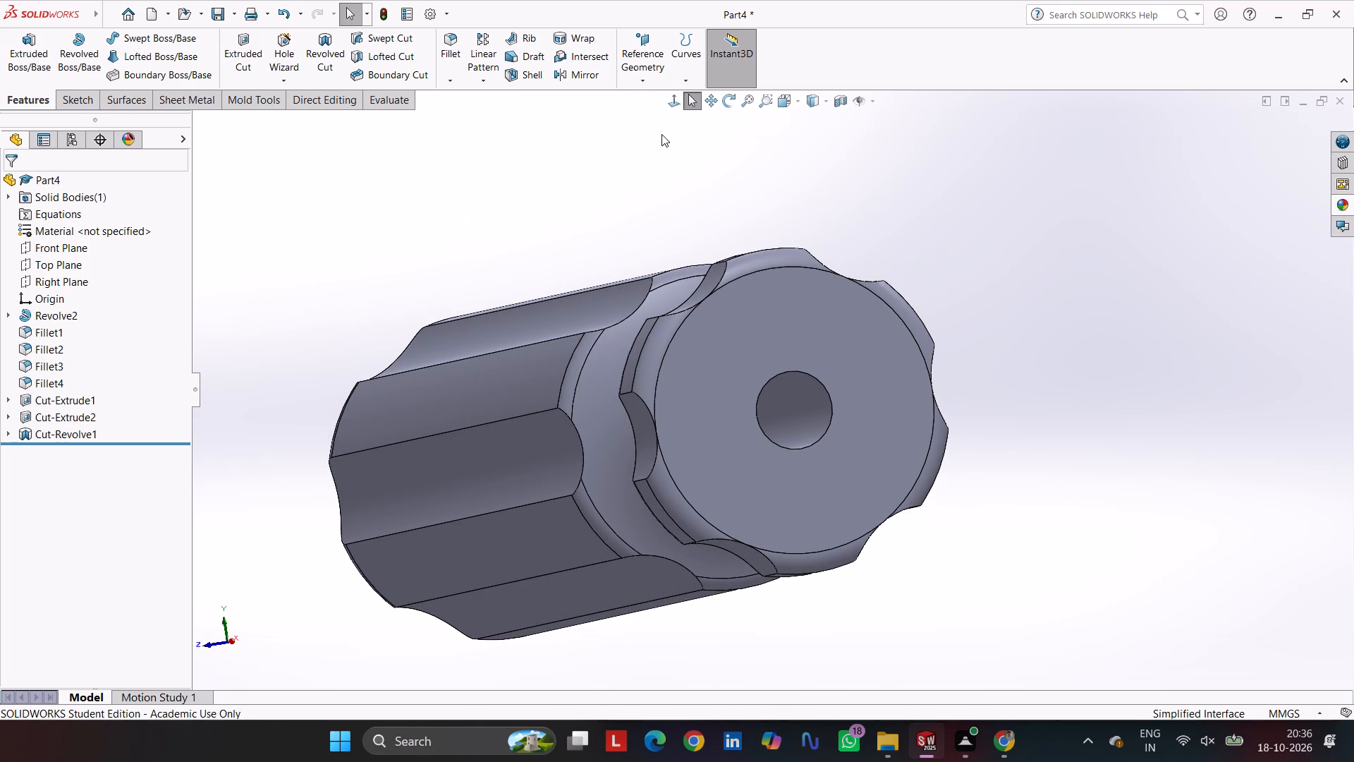
key("ctrl+7")
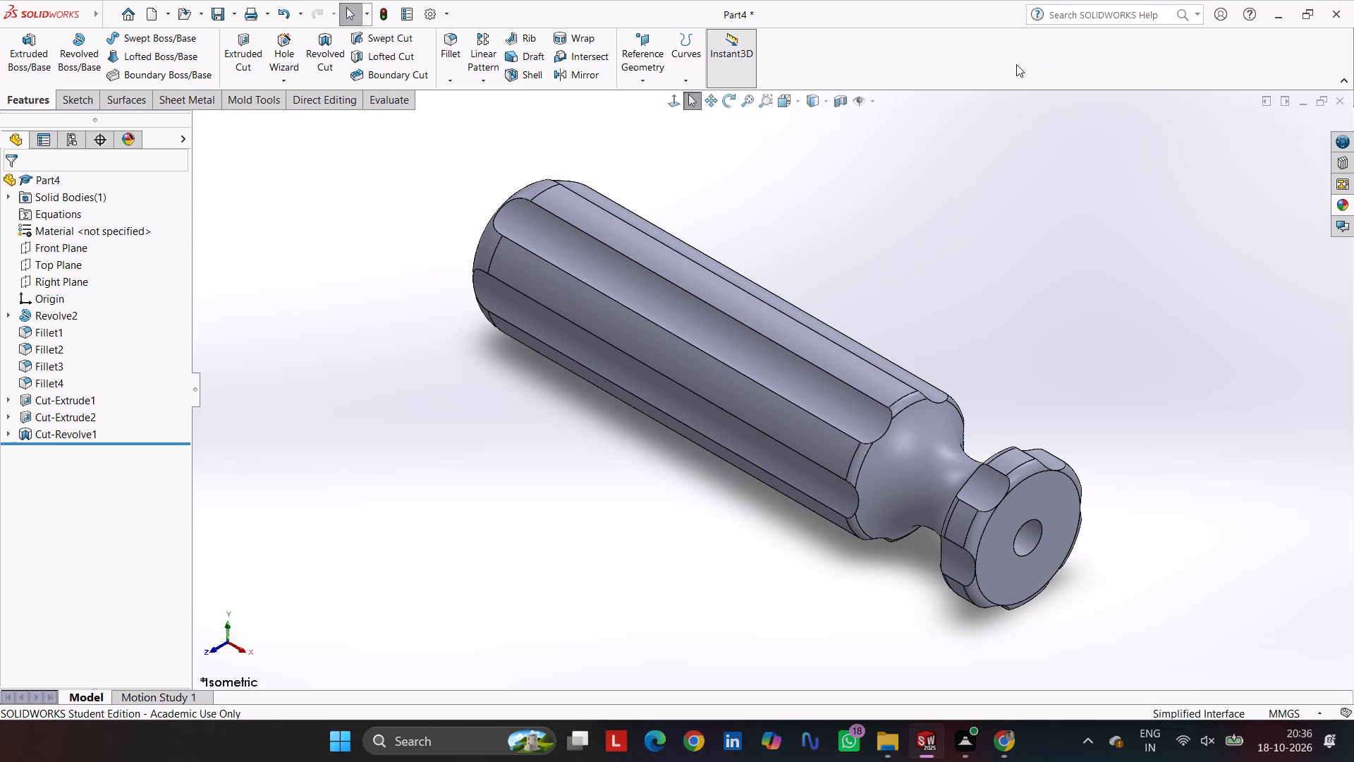
left_click(1179, 248)
left_click(1351, 204)
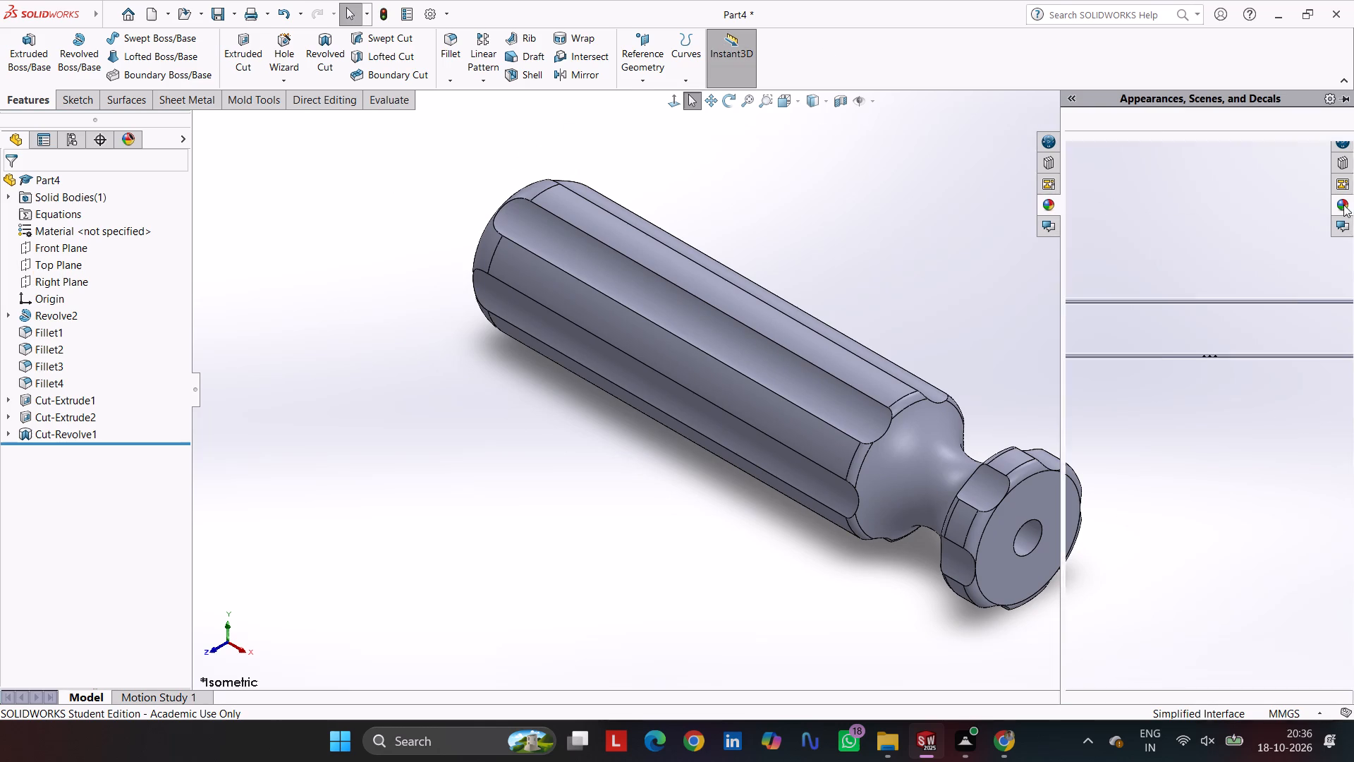
left_click_drag(1135, 639, 827, 404)
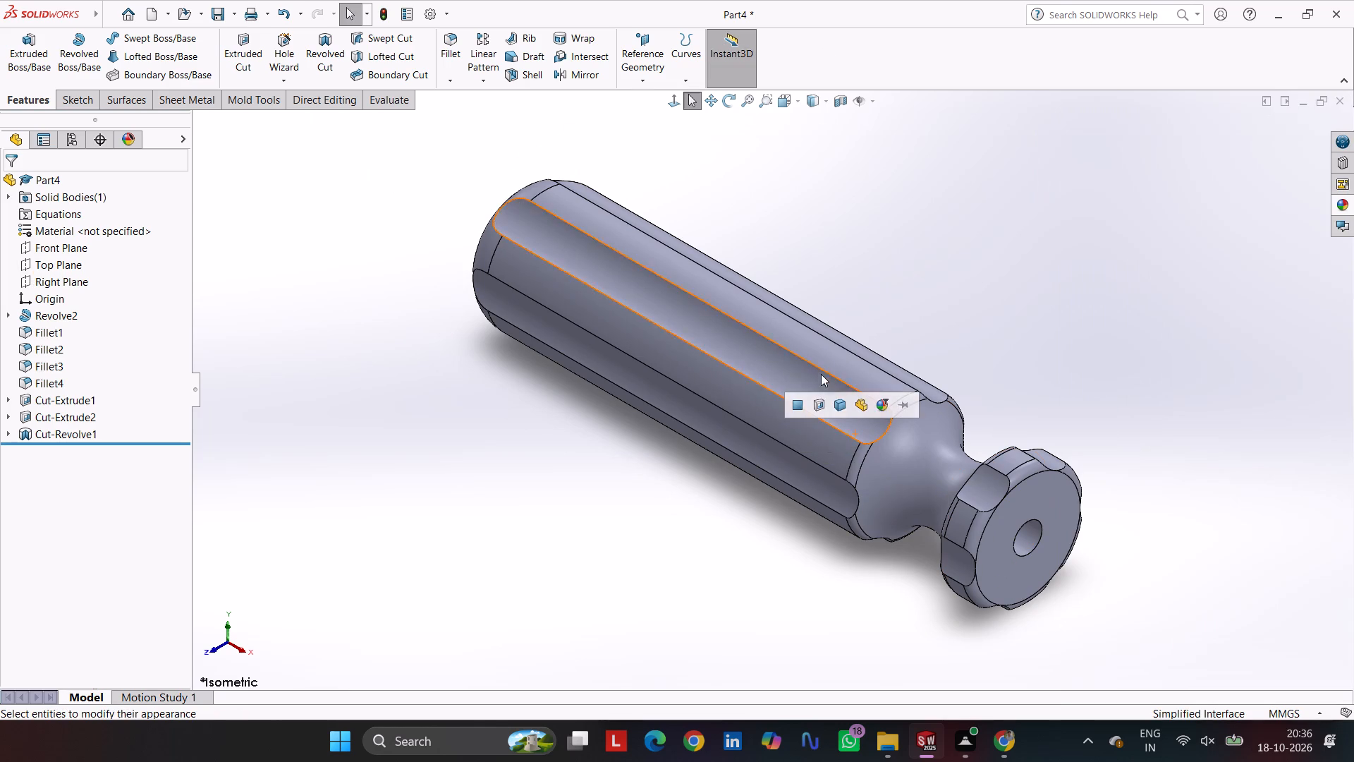
left_click(838, 409)
left_click(932, 282)
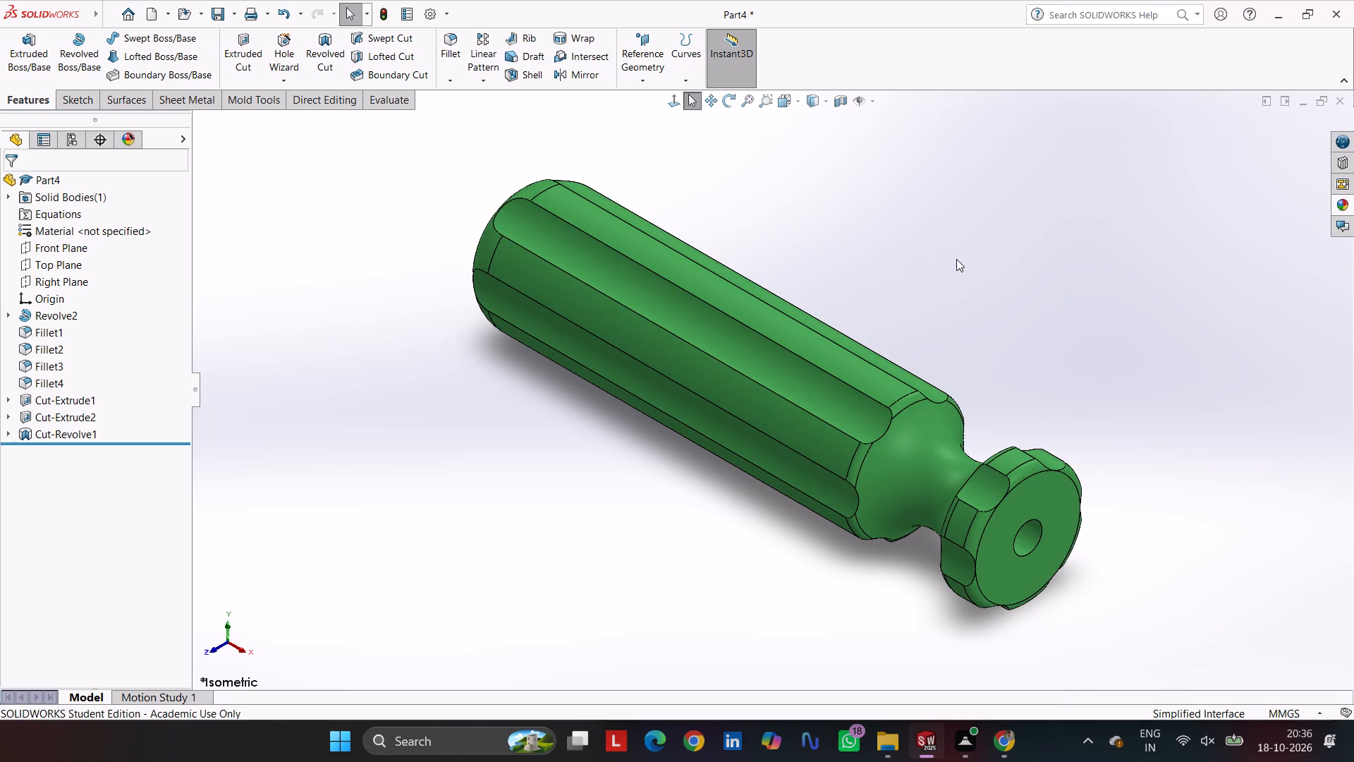
left_click(1032, 210)
Start saving the green handle part and create a new folder for it inside the PROJECT folder.
middle_click_drag(1018, 289, 390, 381)
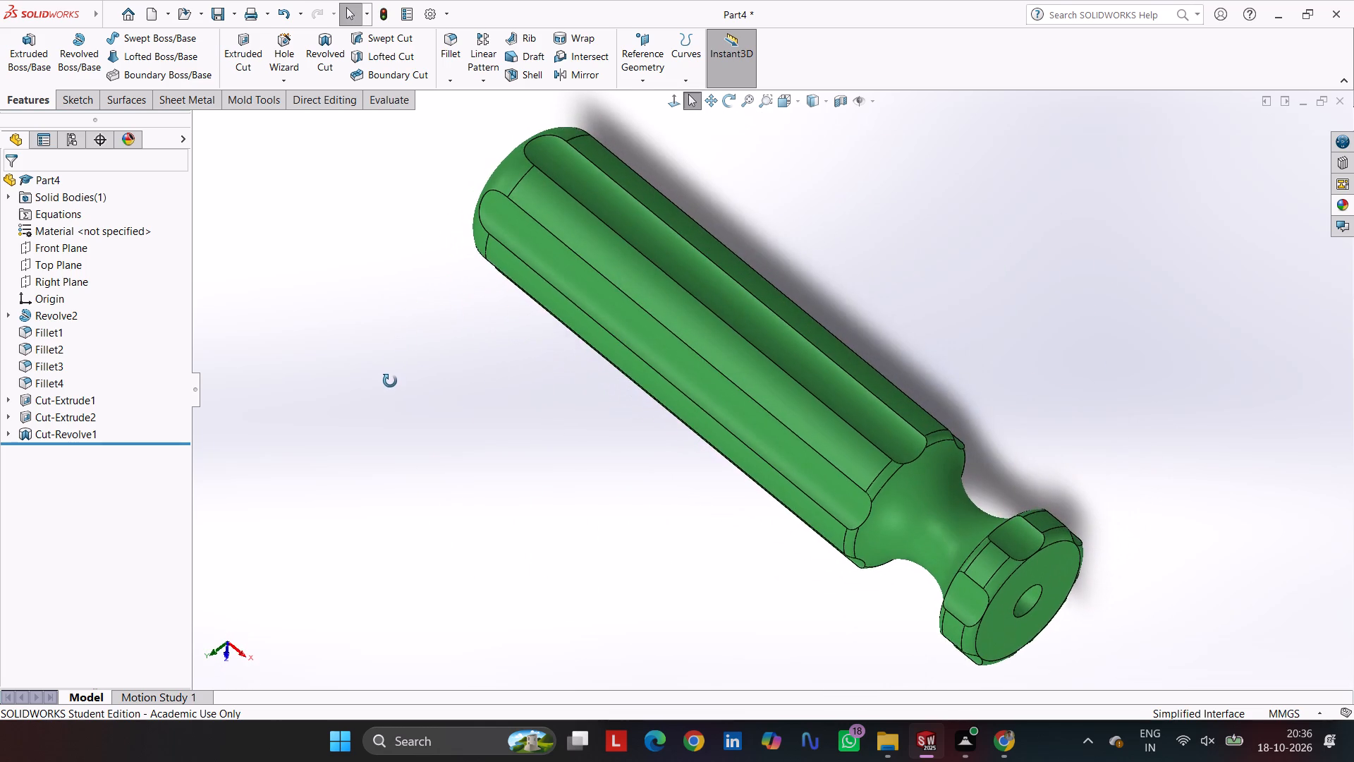
middle_click_drag(390, 381, 511, 405)
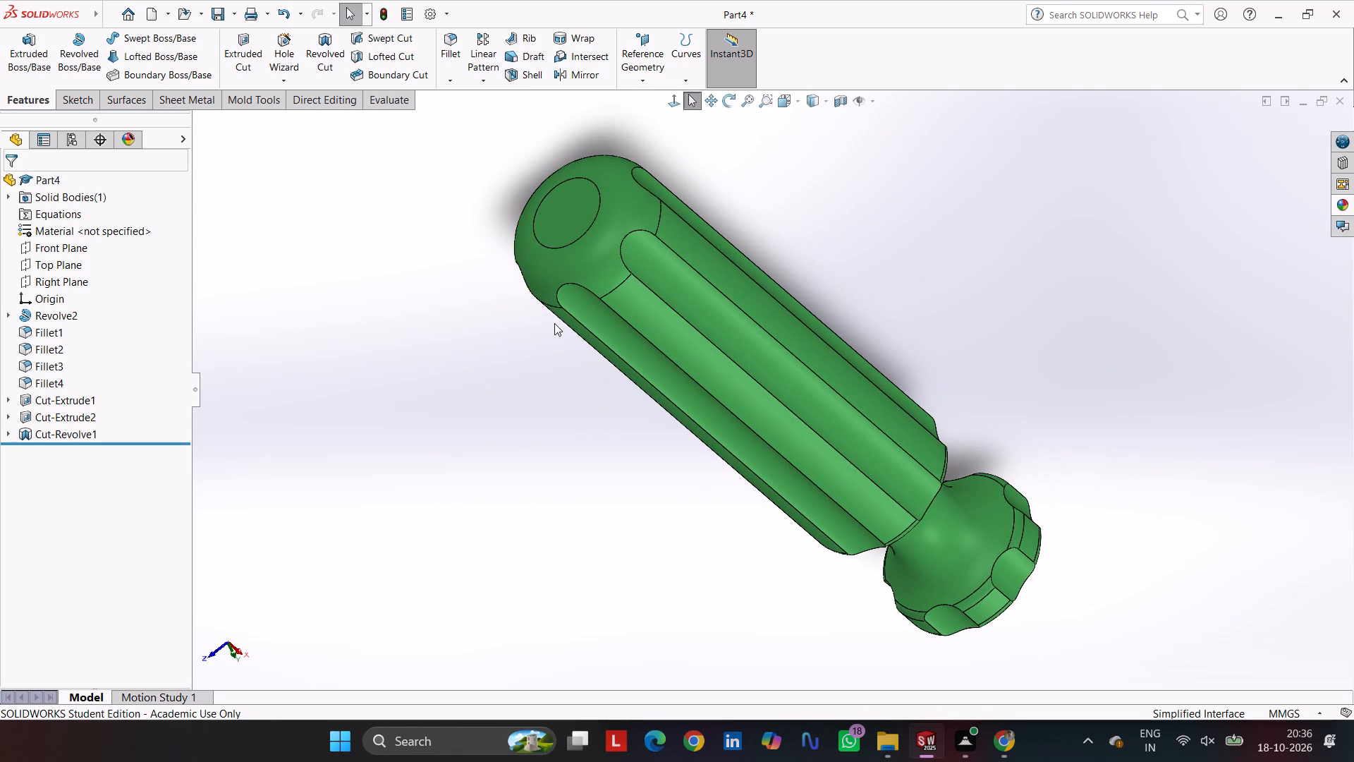
key("ctrl+7")
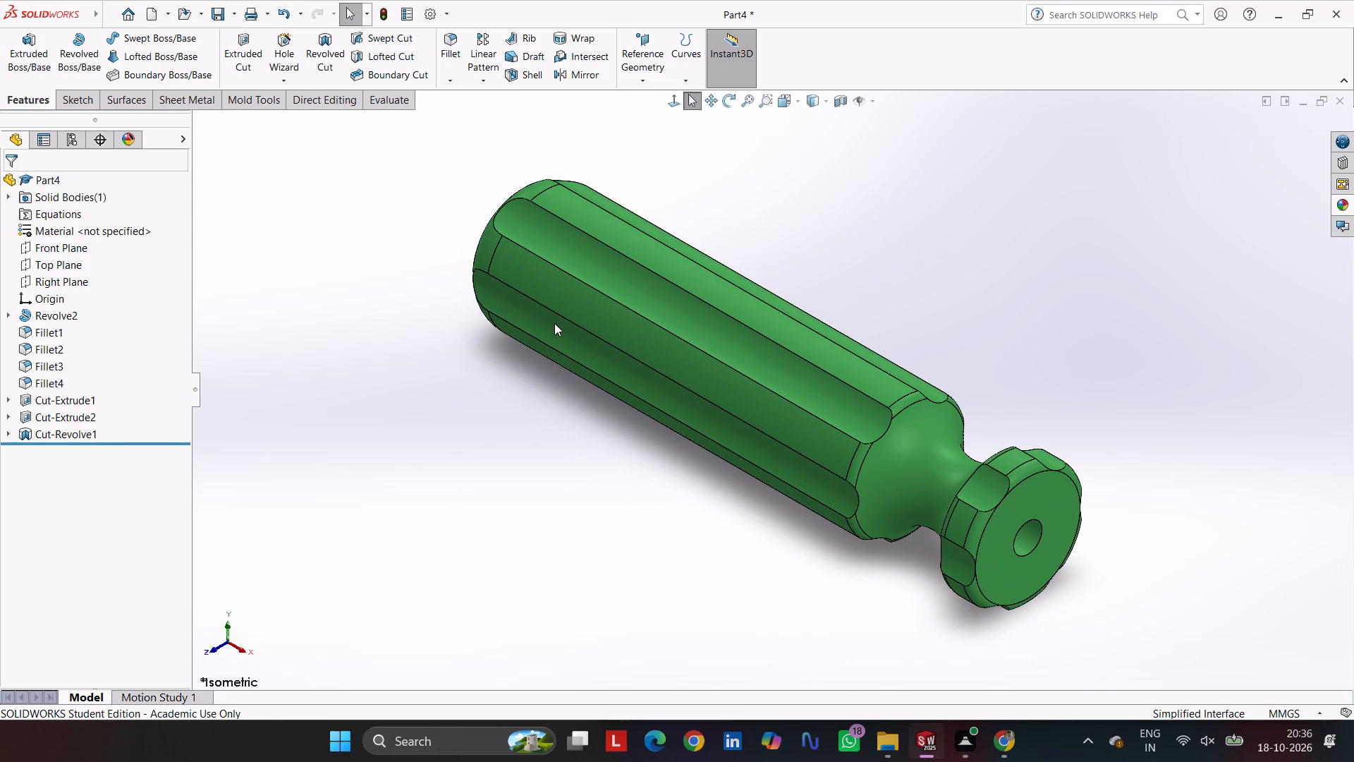
key("ctrl+s")
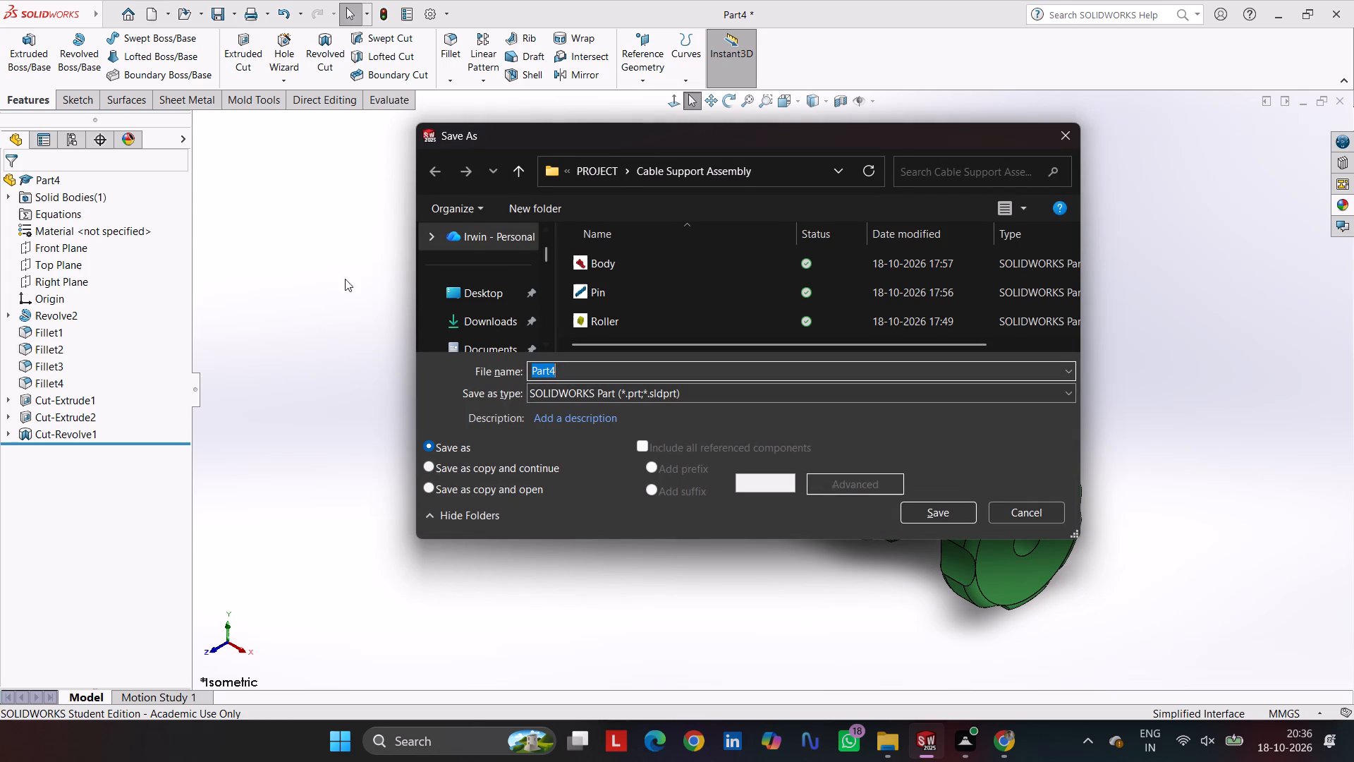
left_click(595, 176)
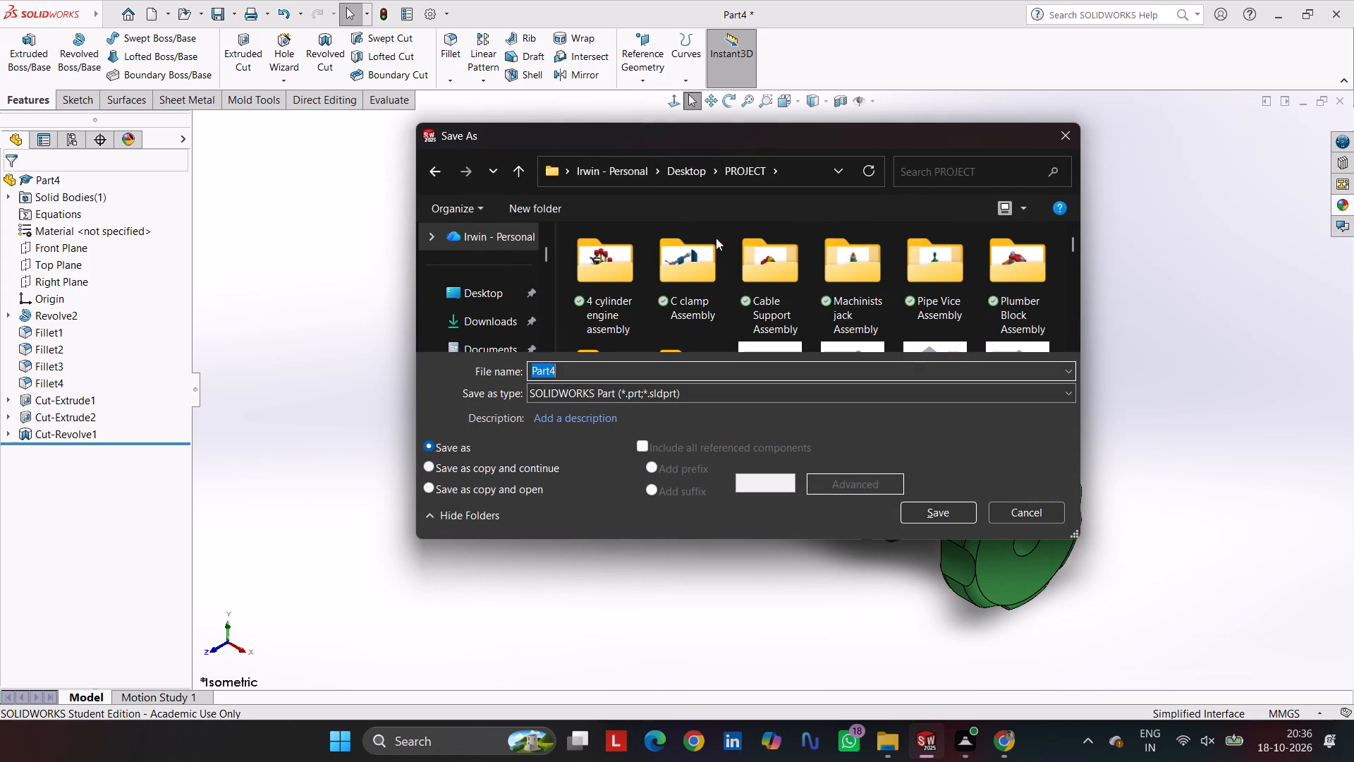
right_click(719, 207)
right_click(719, 229)
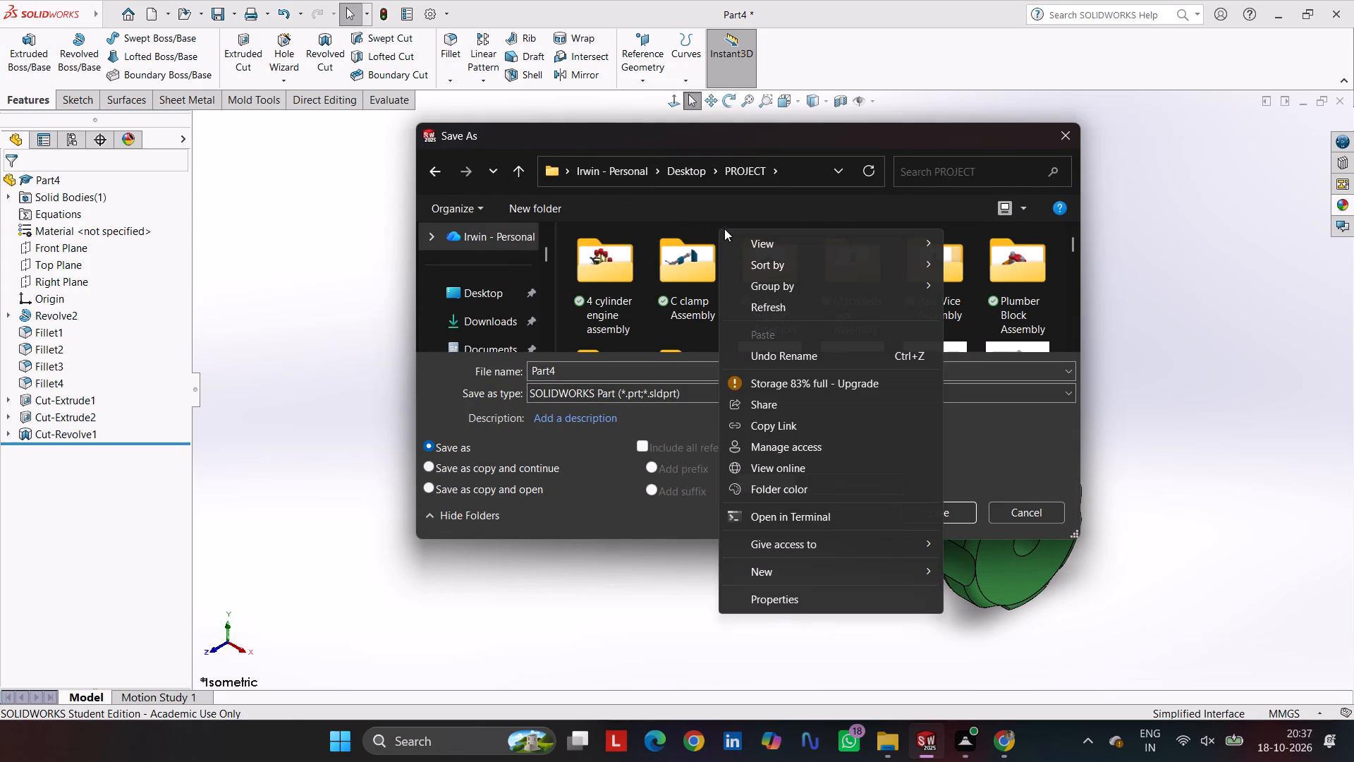
left_click(788, 569)
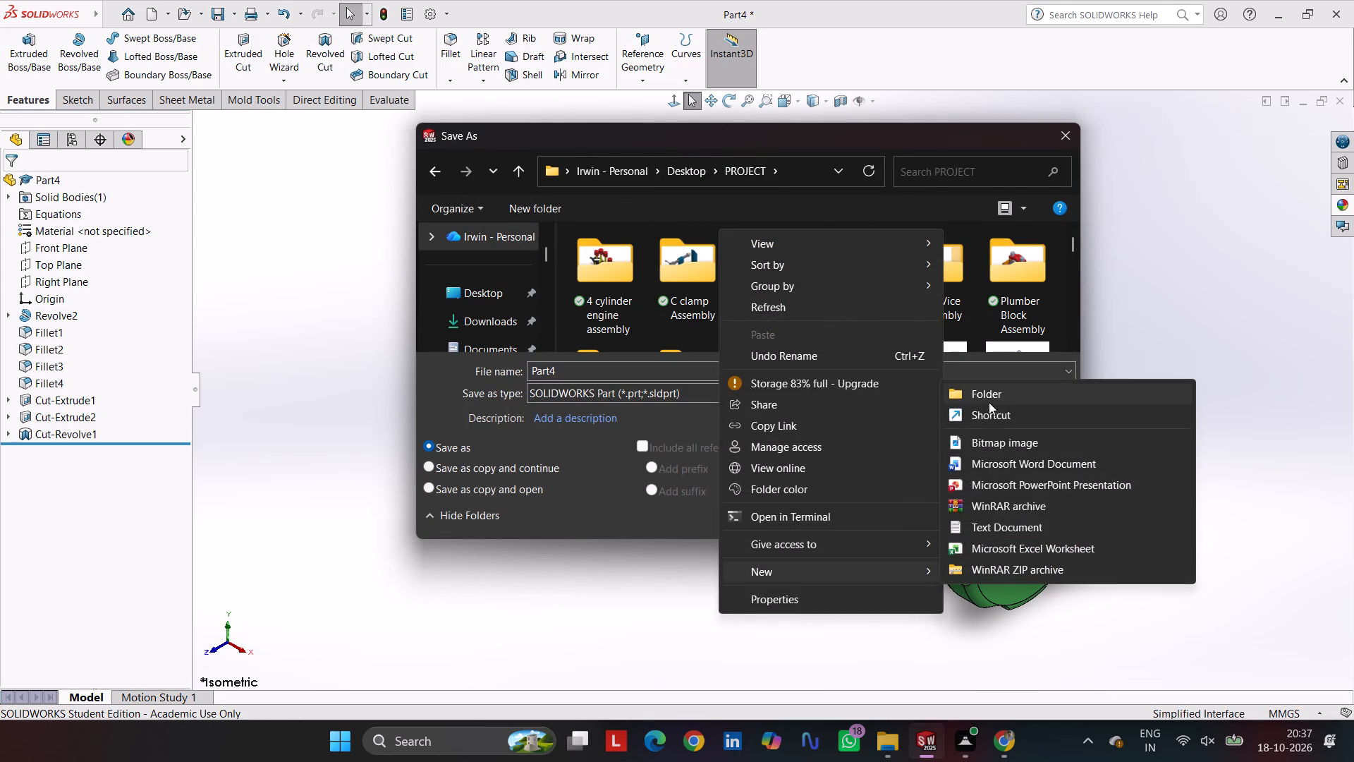
left_click(989, 394)
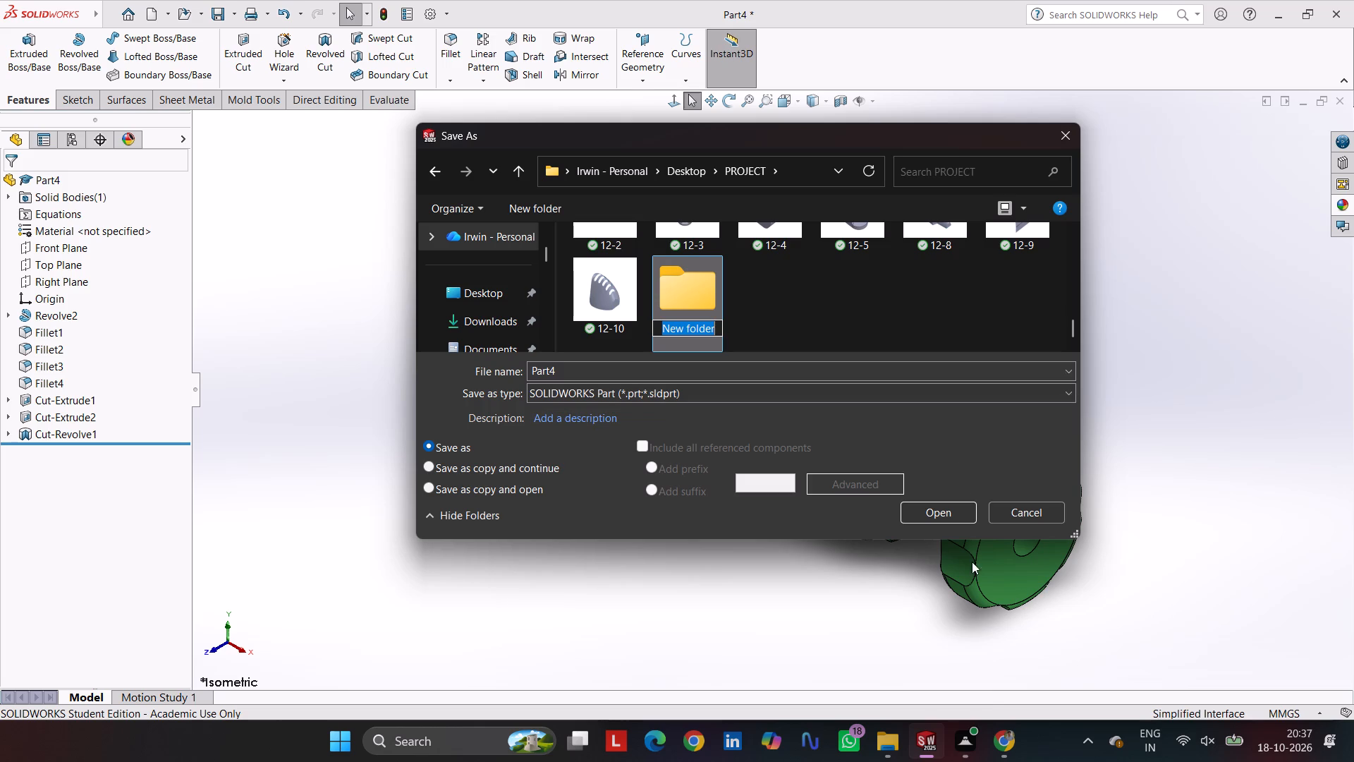
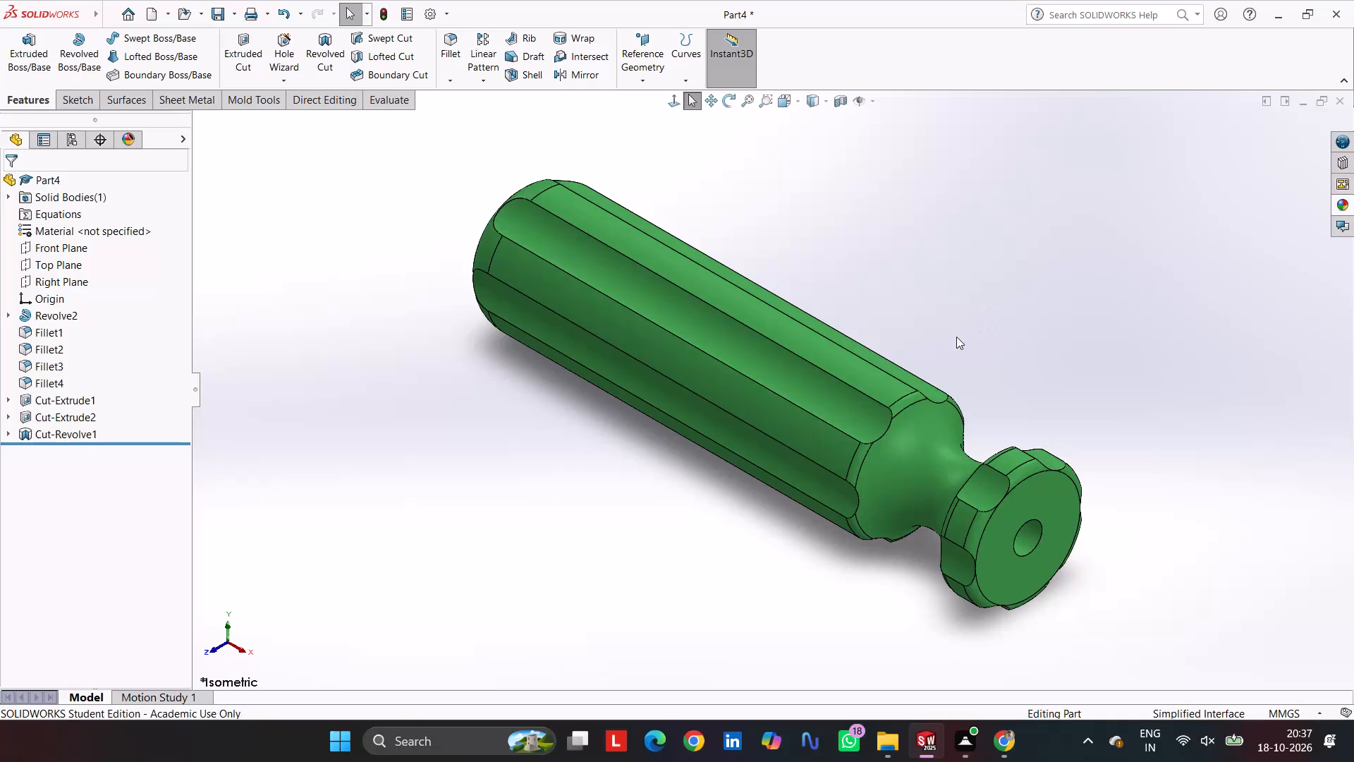
Start saving the handle part and rename the new folder inside PROJECT as 2-Sided Screwdriver Assembly.
key("ctrl+s")
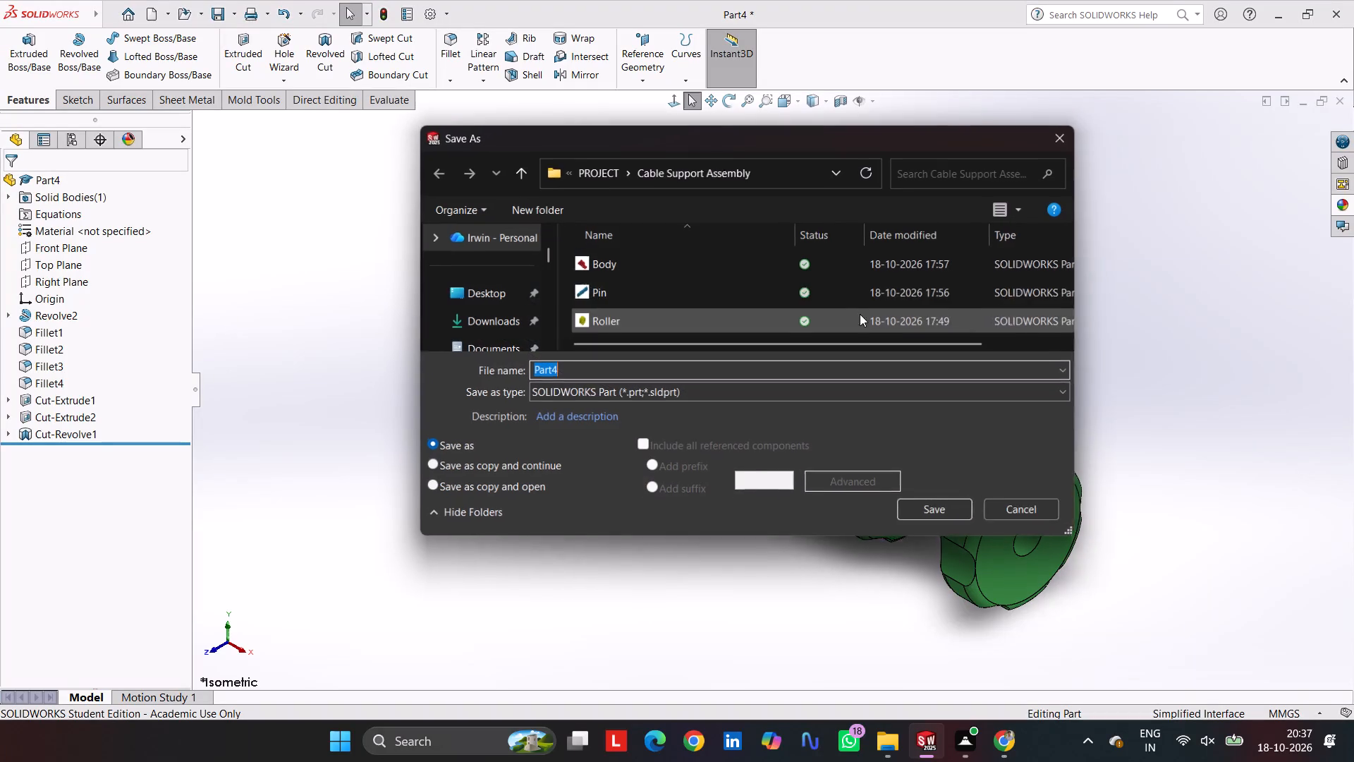
left_click(604, 167)
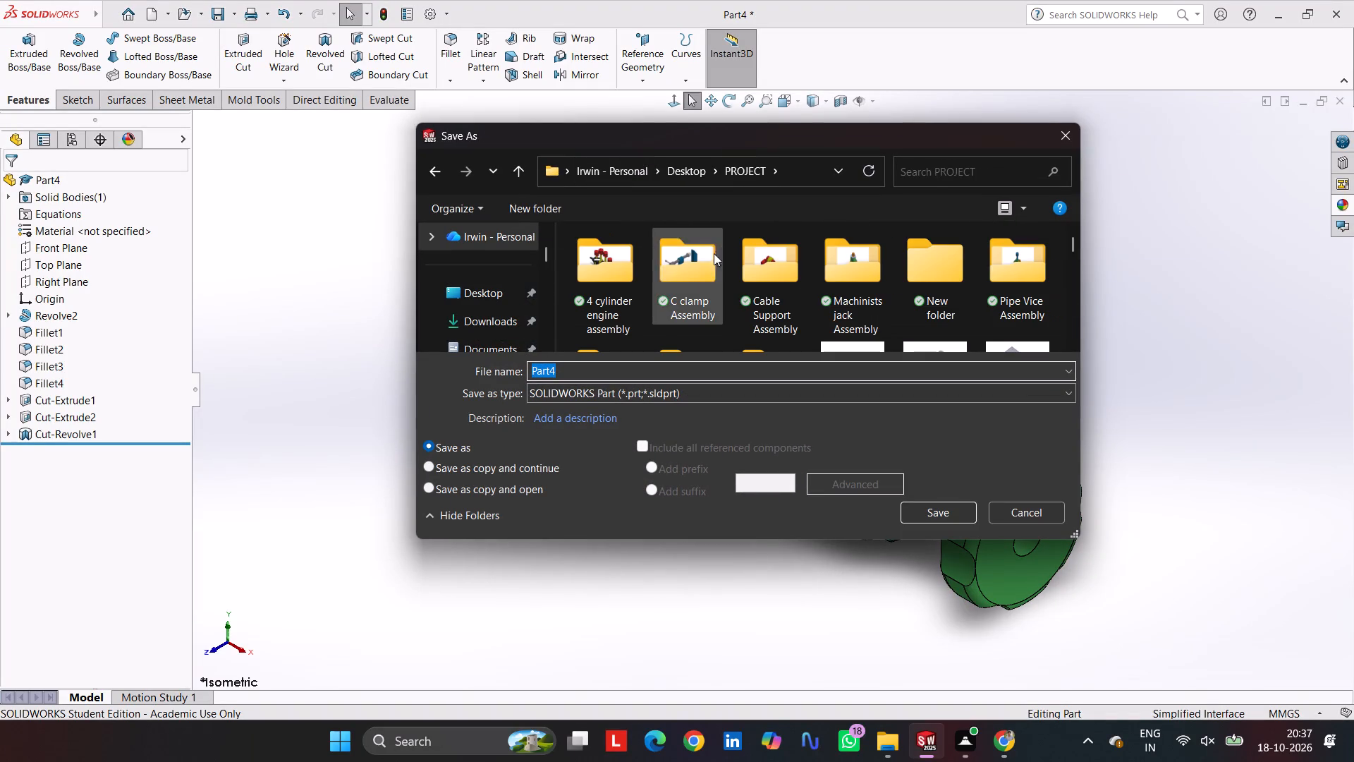
left_click(927, 292)
right_click(927, 292)
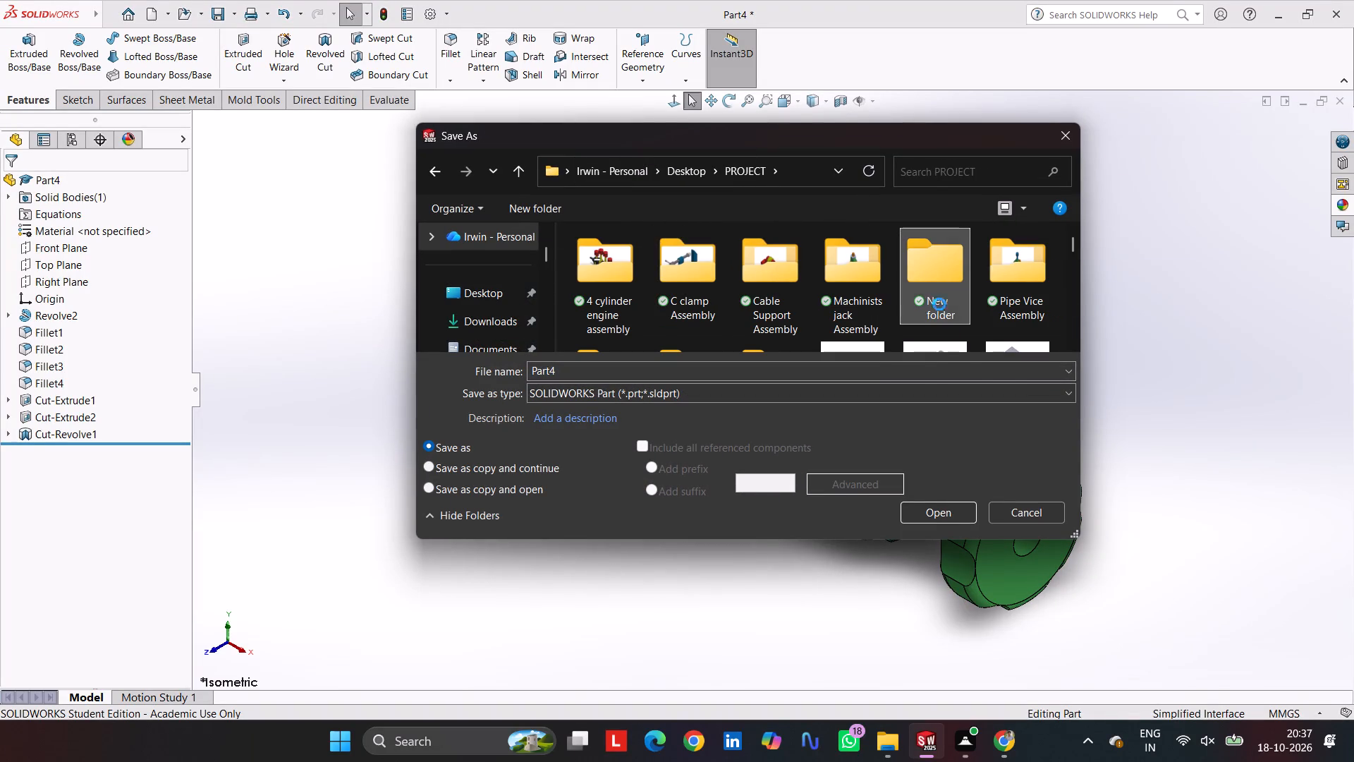
left_click(978, 719)
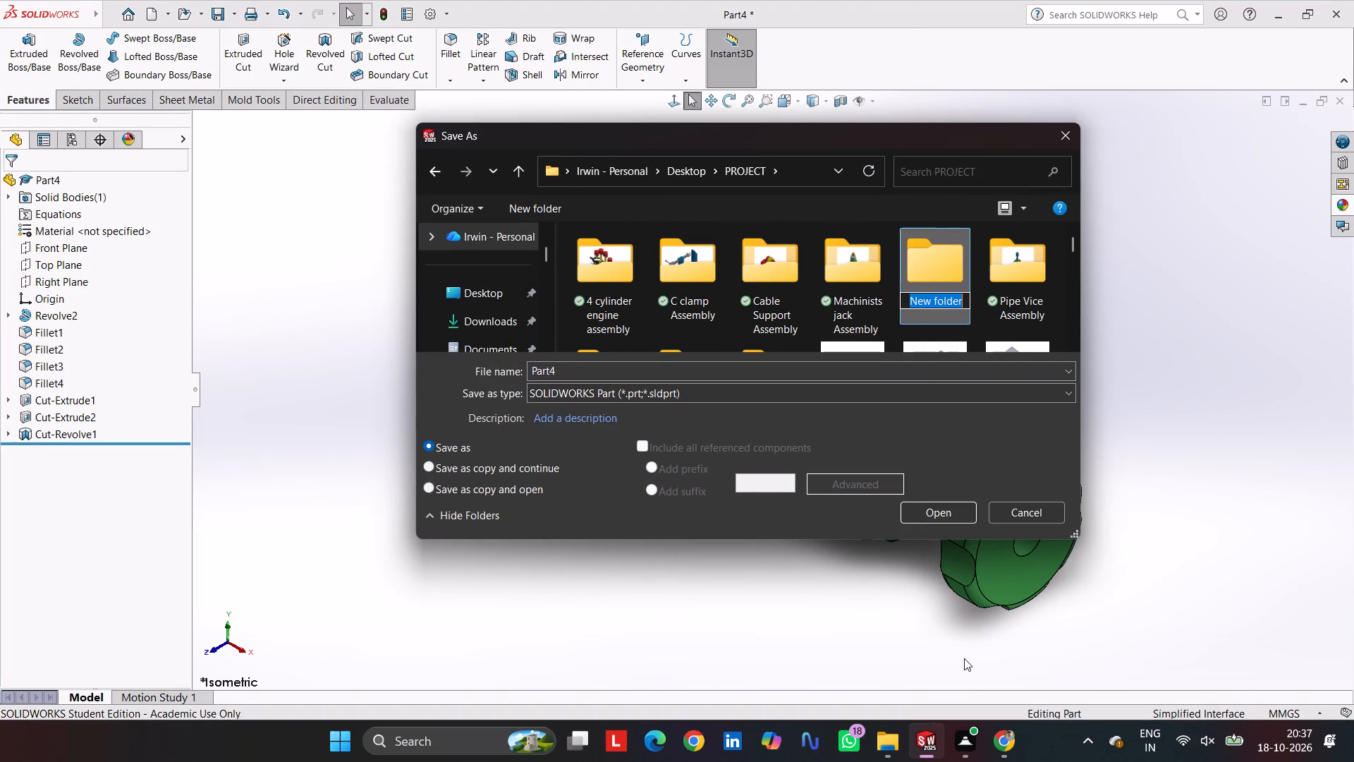
key("2")
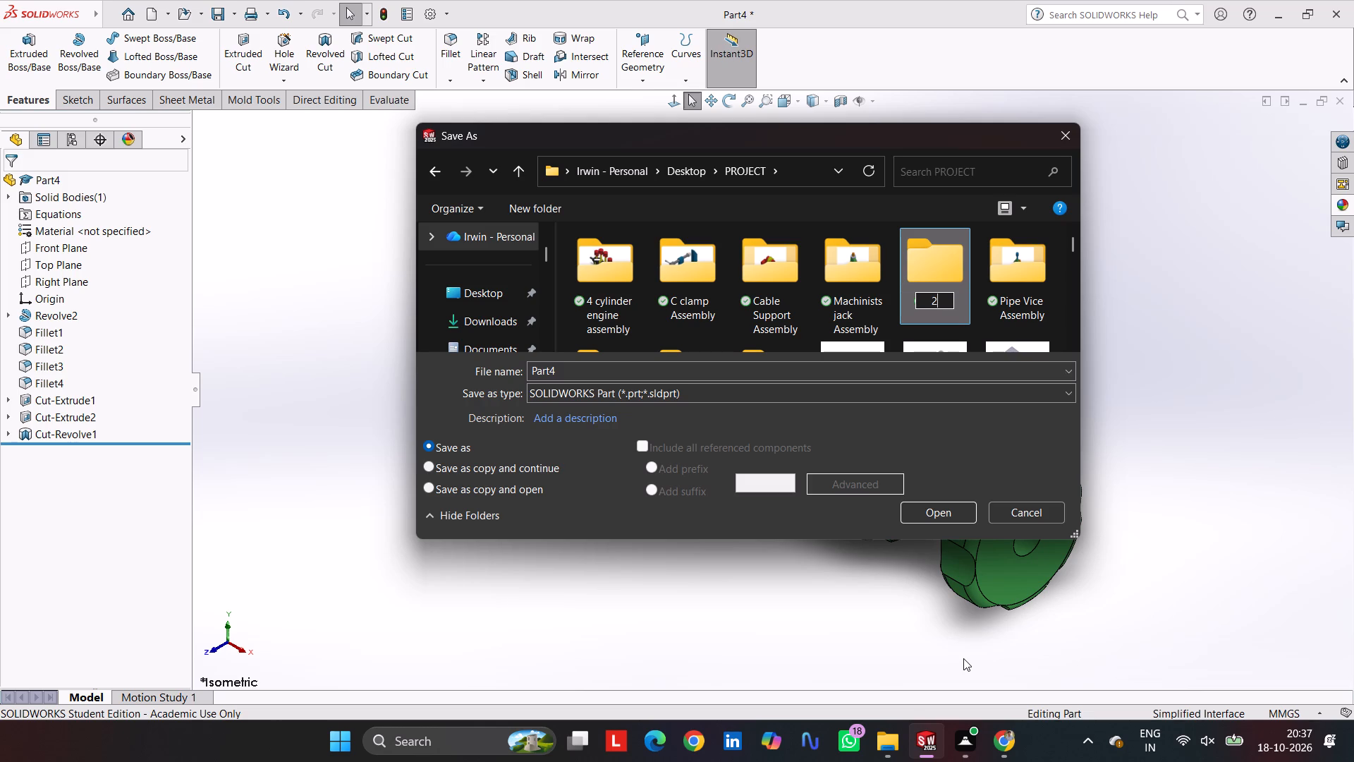
type("ided")
key("BackSpace")
key("BackSpace")
key("BackSpace")
key("BackSpace")
key("BackSpace")
key("BackSpace")
key("BackSpace")
key("BackSpace")
key("BackSpace")
key("BackSpace")
key("BackSpace")
key("BackSpace")
key("BackSpace")
key("BackSpace")
key("BackSpace")
key("BackSpace")
key("BackSpace")
key("BackSpace")
key("BackSpace")
key("BackSpace")
key("super+v")
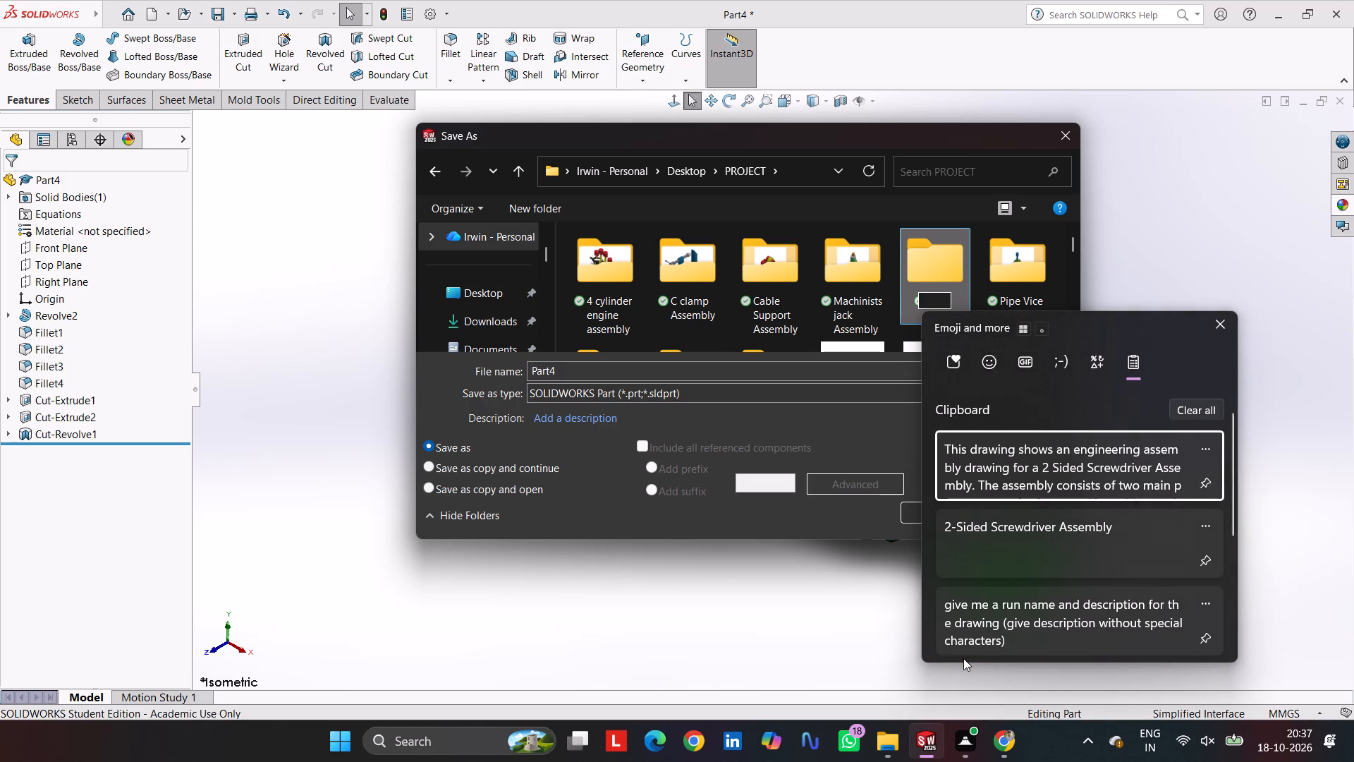
left_click(1071, 534)
key("ctrl+v")
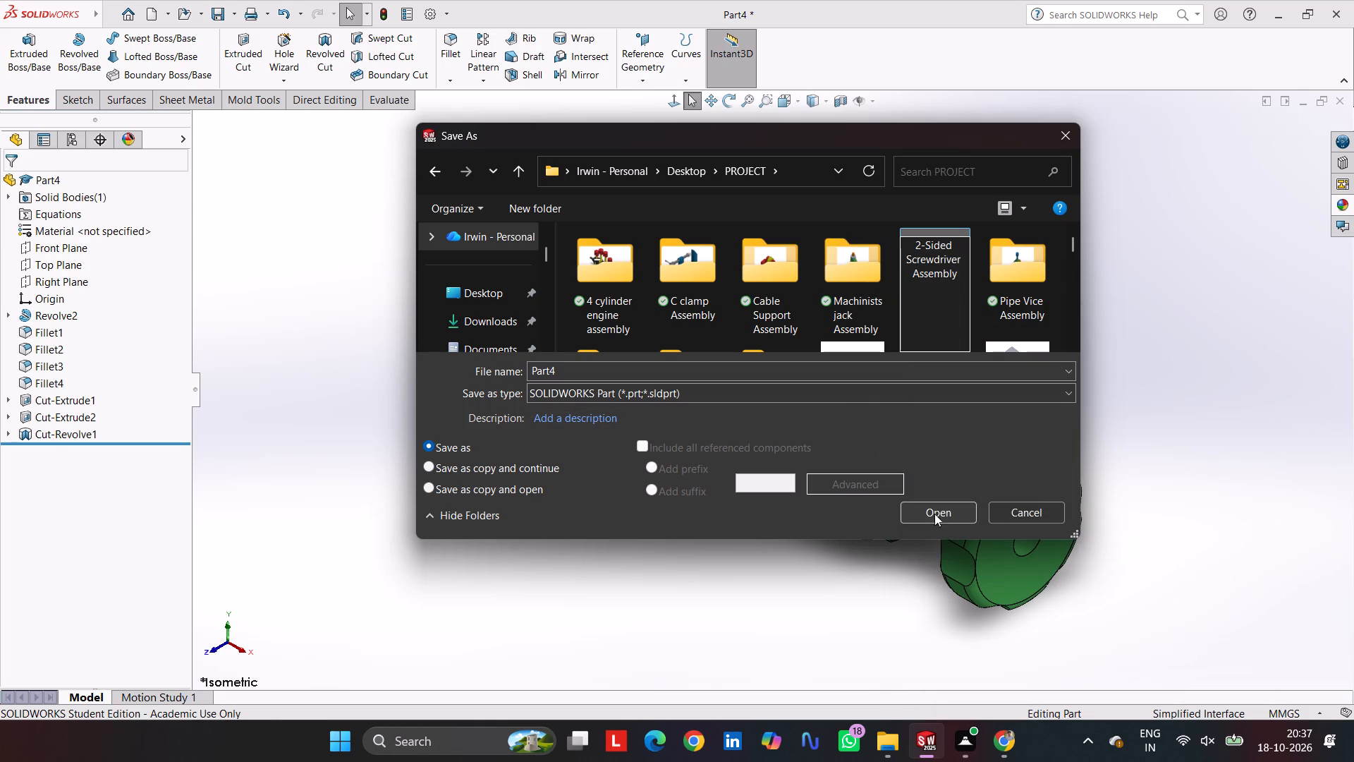
left_click(943, 512)
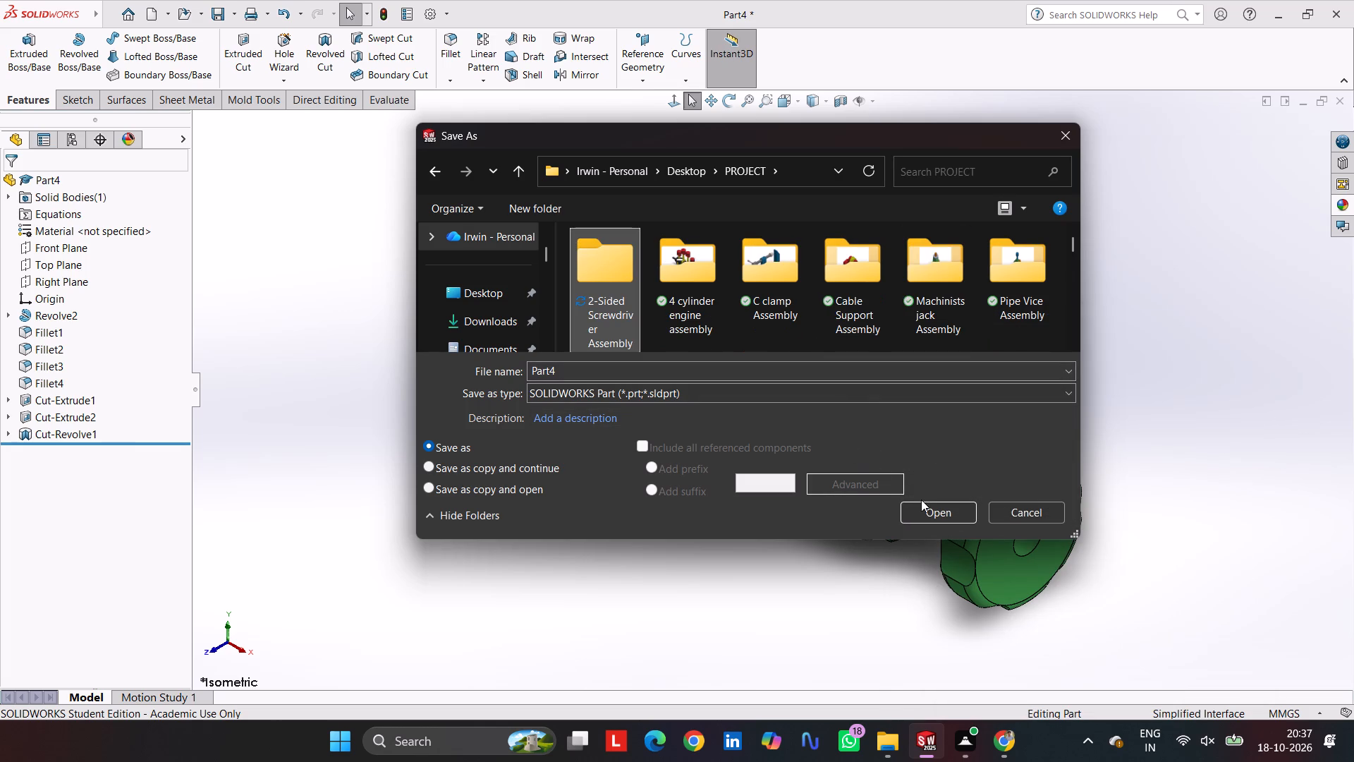
Save the handle part as Body in the 2-Sided Screwdriver Assembly folder.
double_click(604, 267)
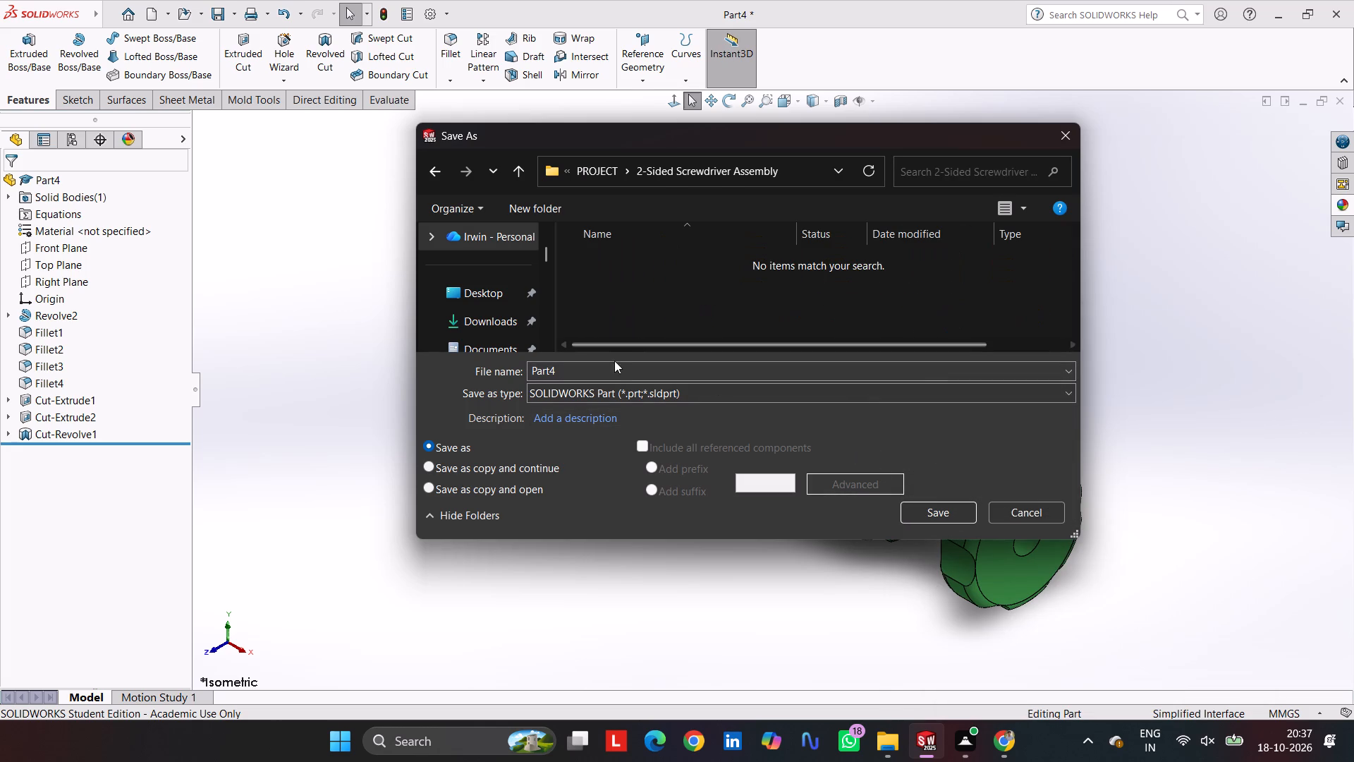
left_click_drag(611, 370, 374, 386)
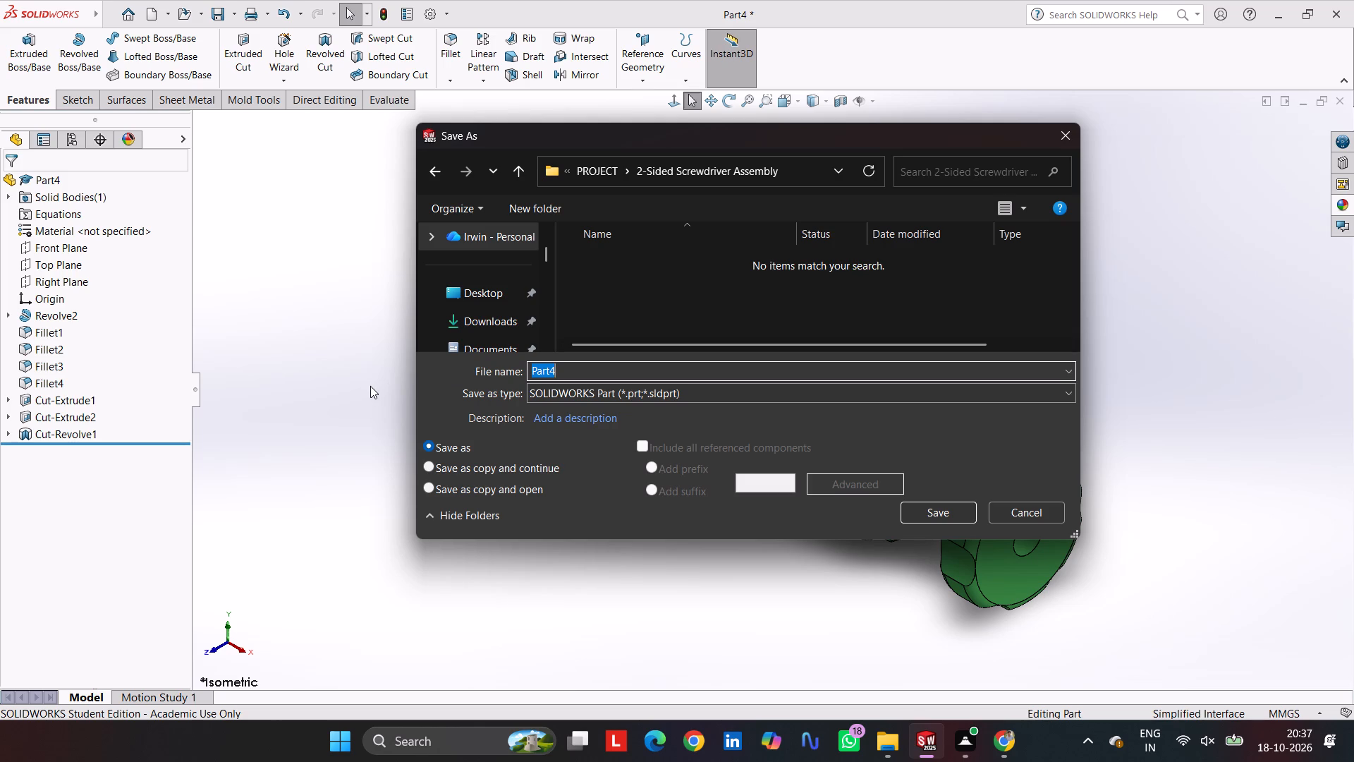
type("ody")
key("Return")
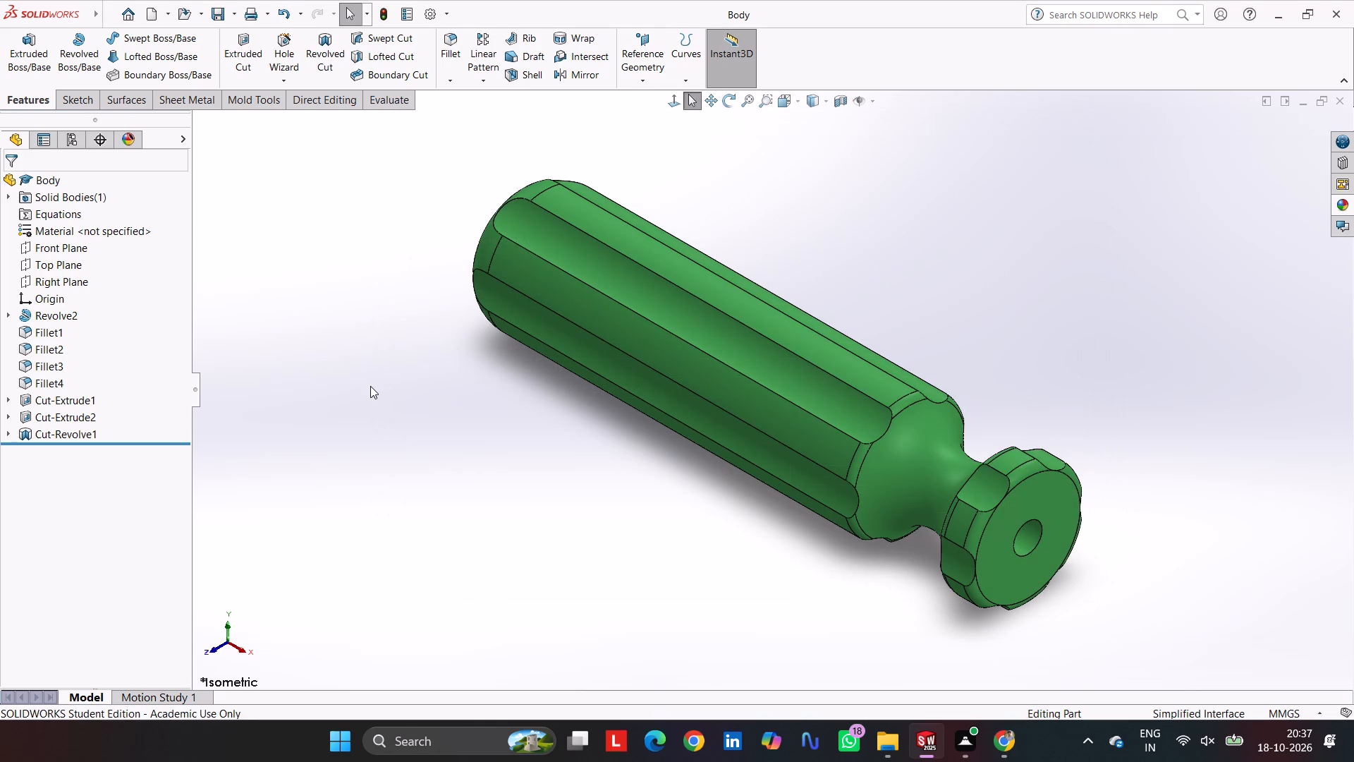
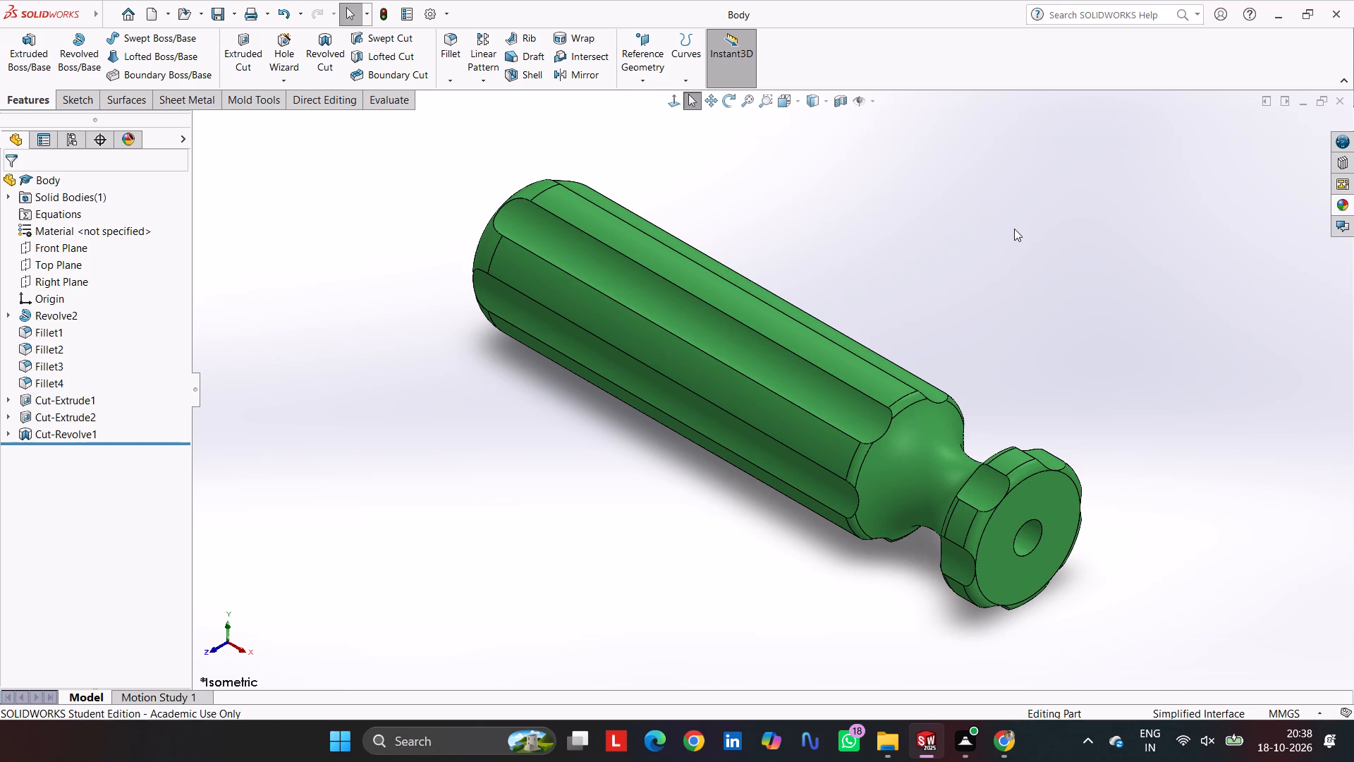
Save the handle part and set its print paper size to A4 for Microsoft Print to PDF.
key("ctrl+s")
key("ctrl+p")
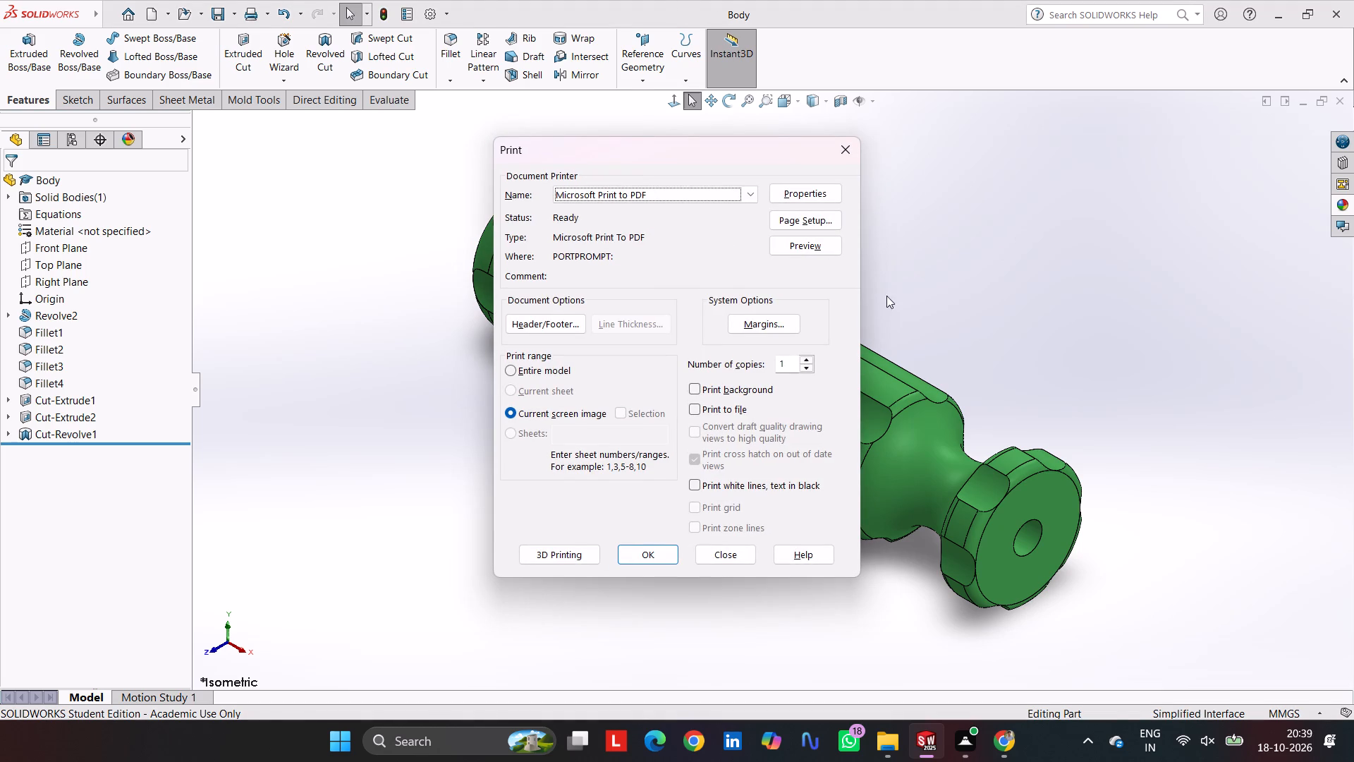
left_click(816, 222)
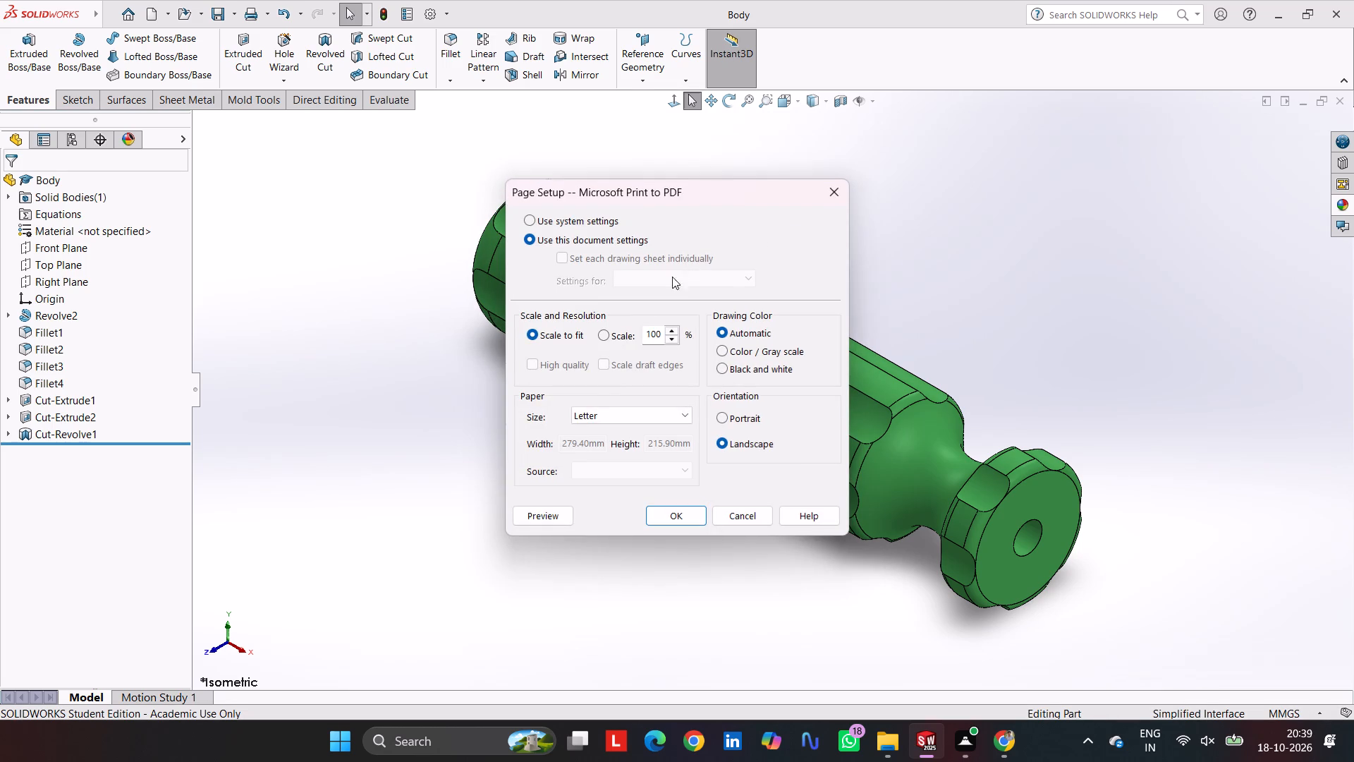
left_click(613, 422)
scroll(631, 190, "up", 12)
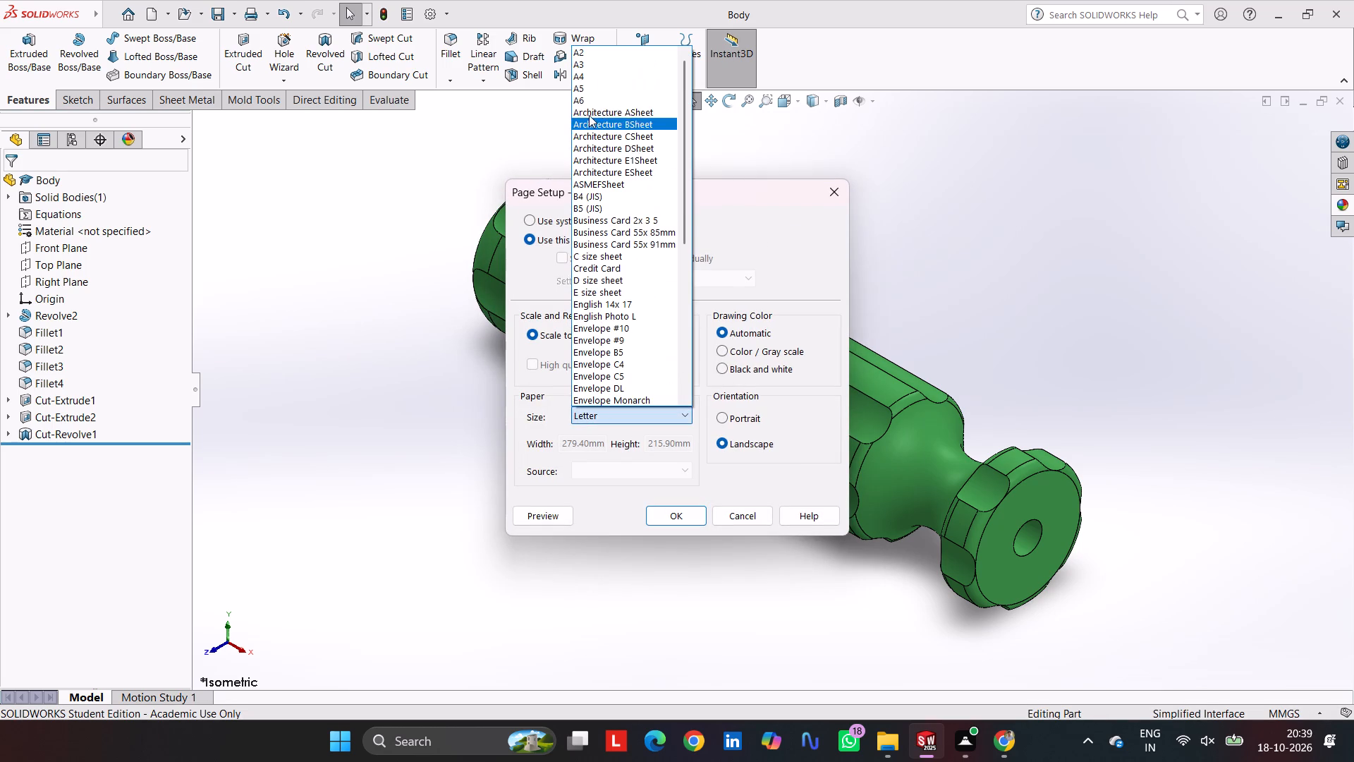
left_click(587, 78)
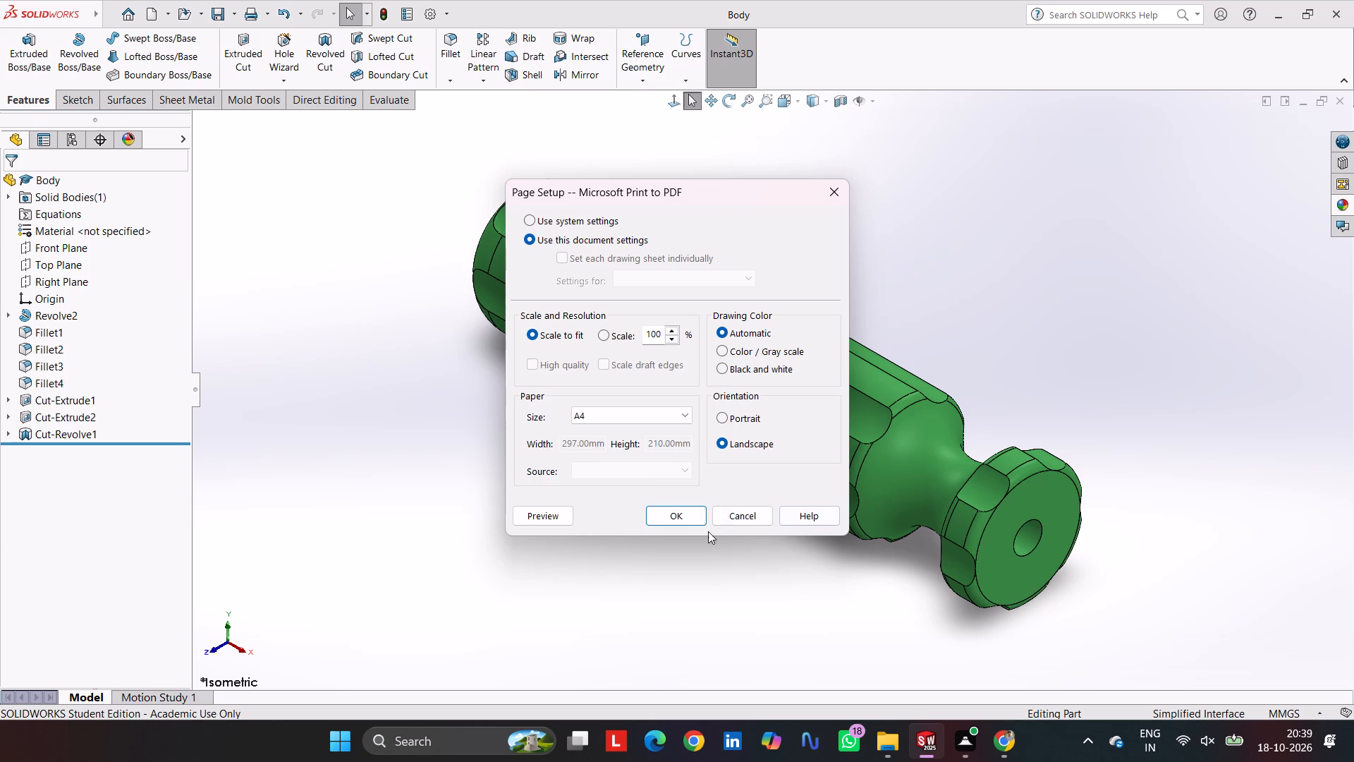
left_click(672, 514)
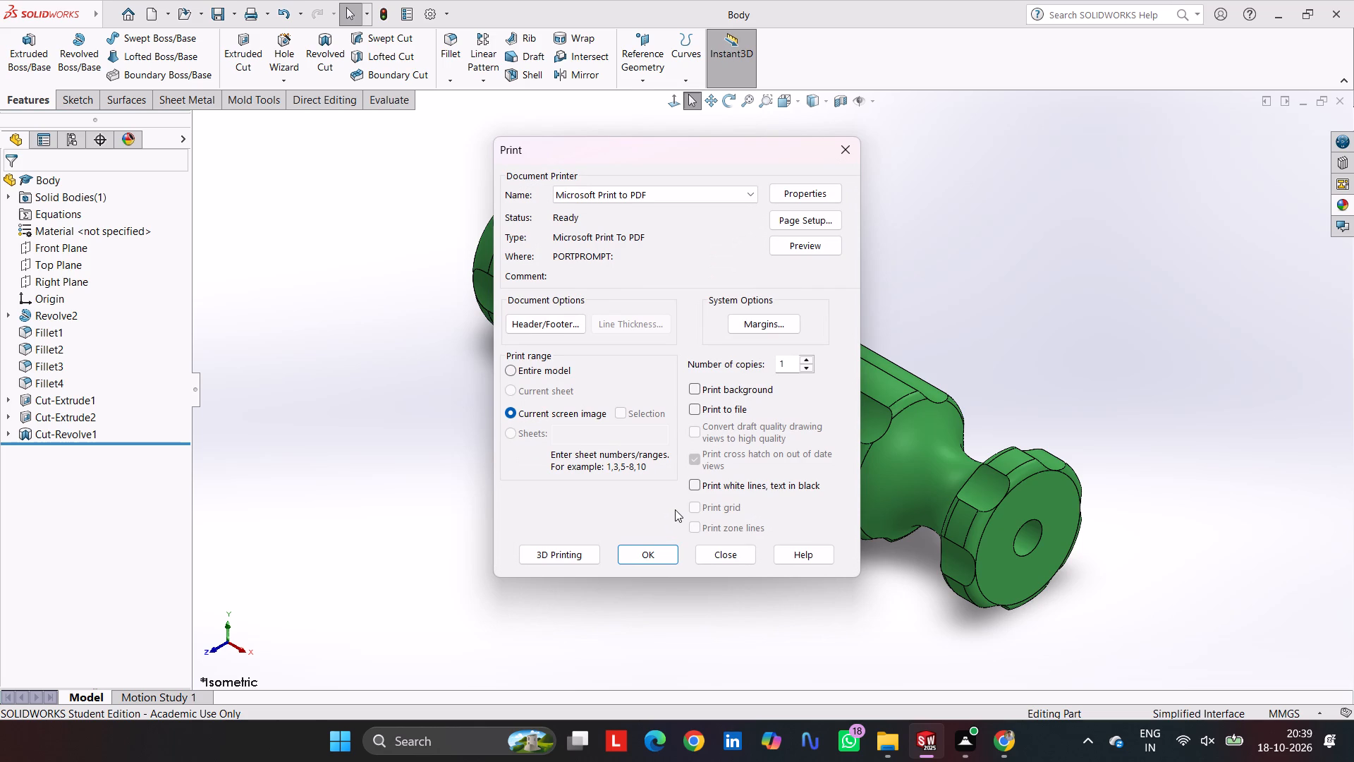
Print the current handle view to a PDF named 2-Sided Screwdriver Assembly in the 2-Sided Screwdriver Assembly folder inside PROJECT.
left_click(649, 550)
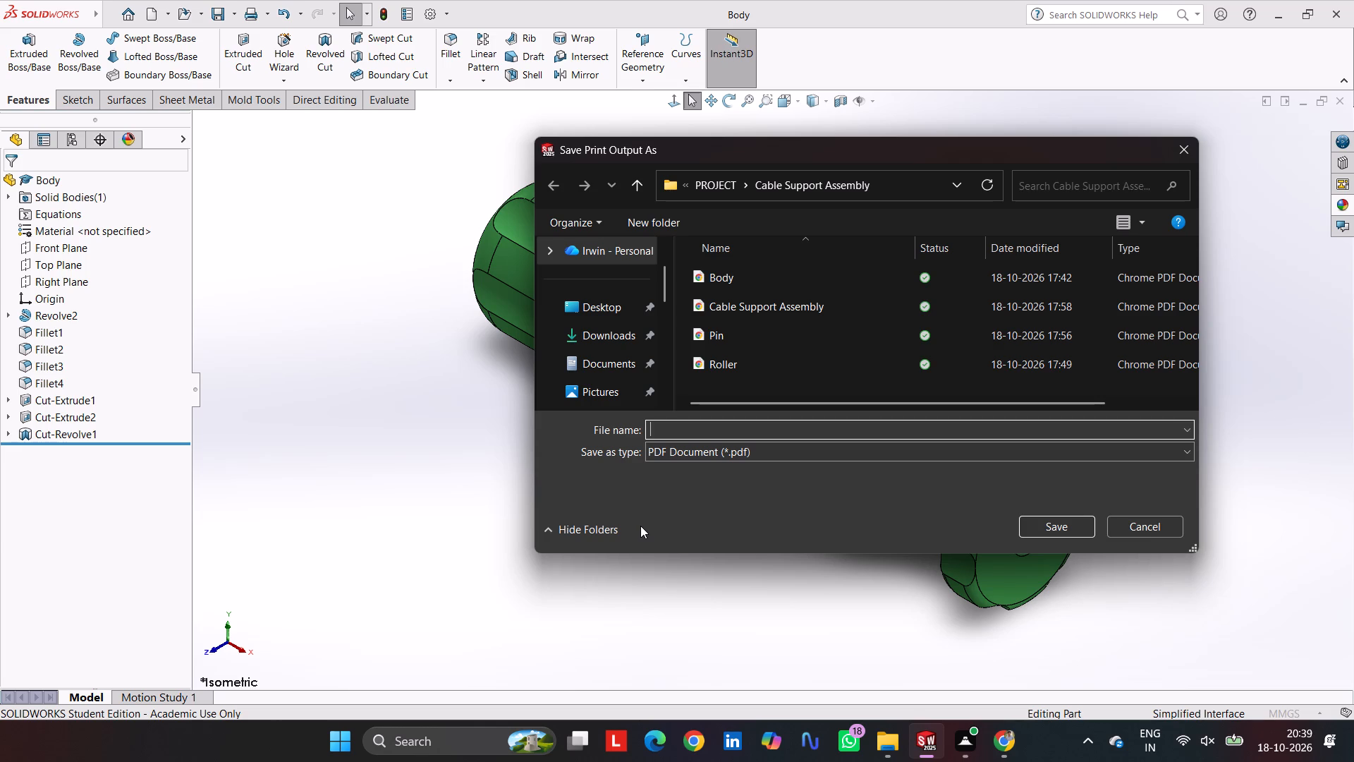
left_click(706, 183)
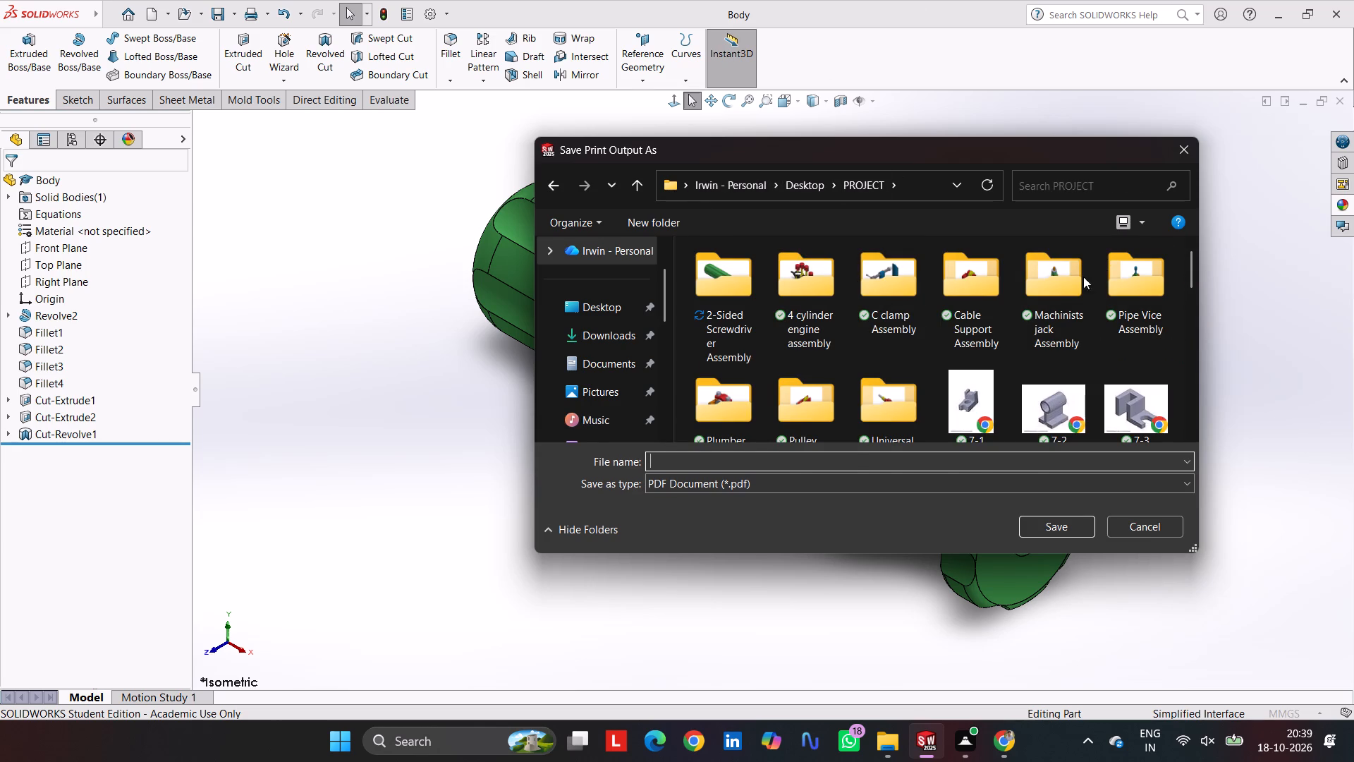
double_click(731, 303)
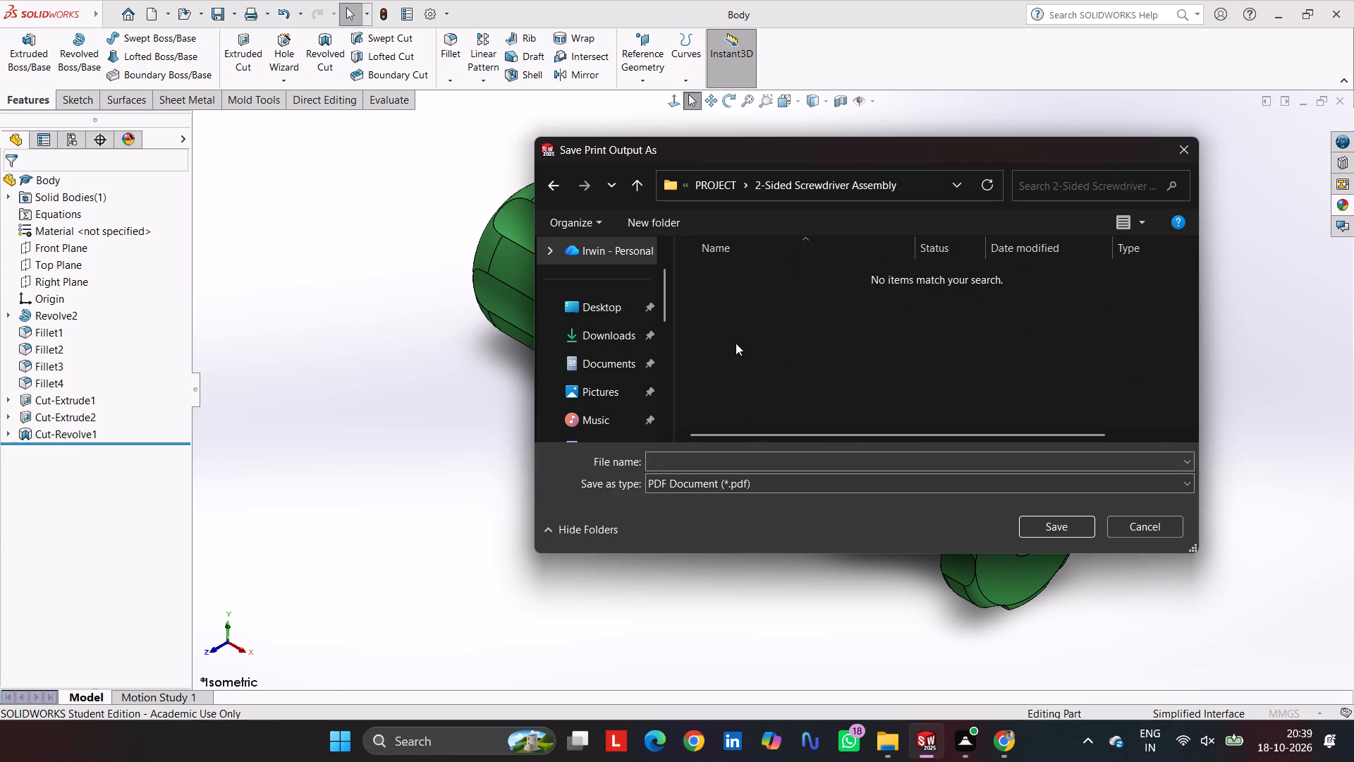
key("super+v")
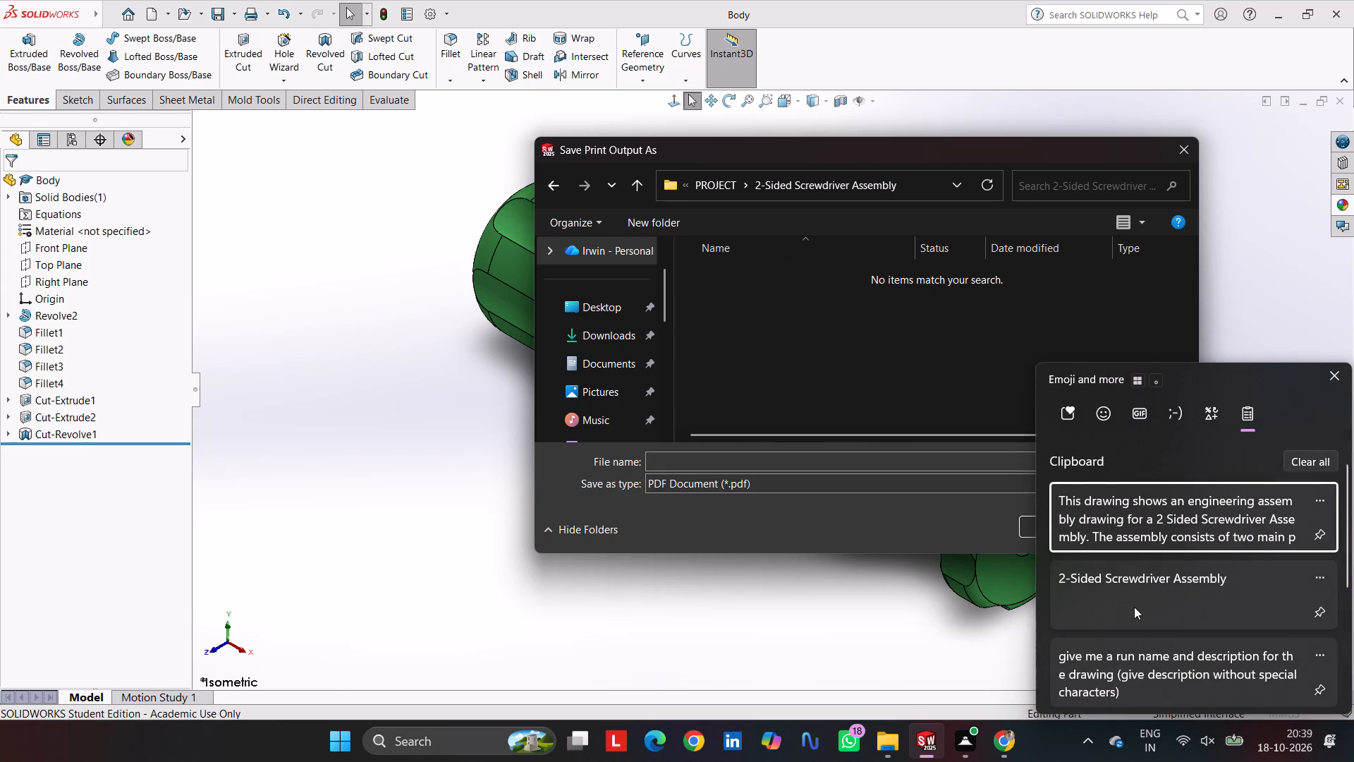
left_click(1134, 607)
key("ctrl+v")
left_click(855, 456)
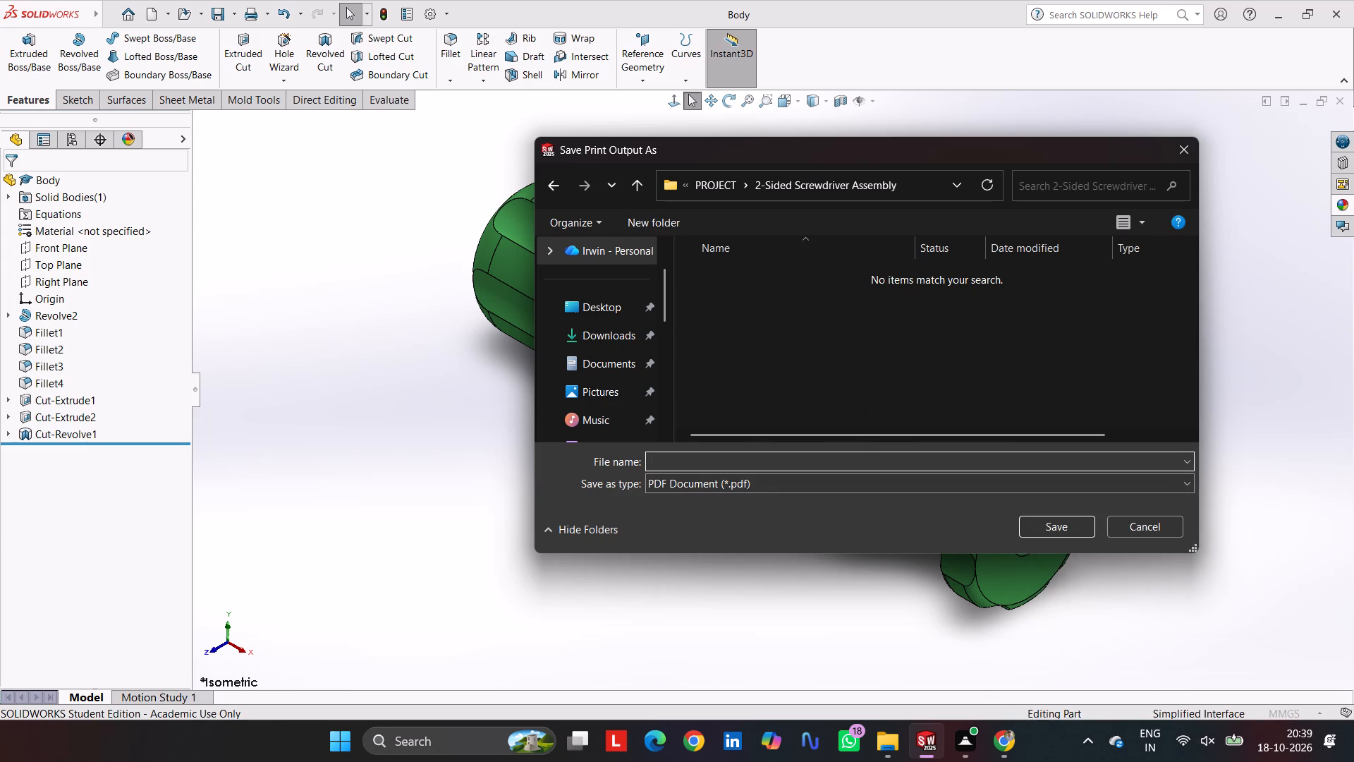
key("super+v")
left_click(851, 330)
key("ctrl+v")
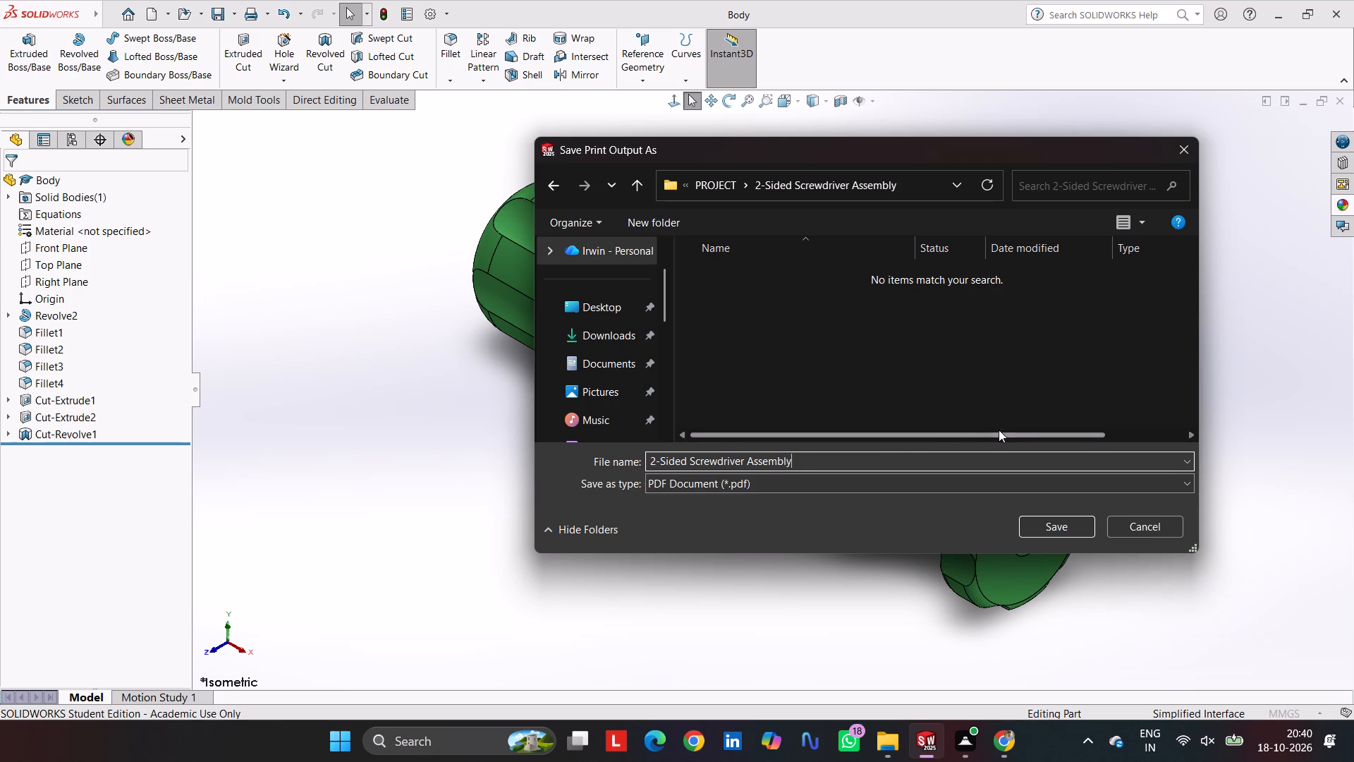
left_click(1033, 521)
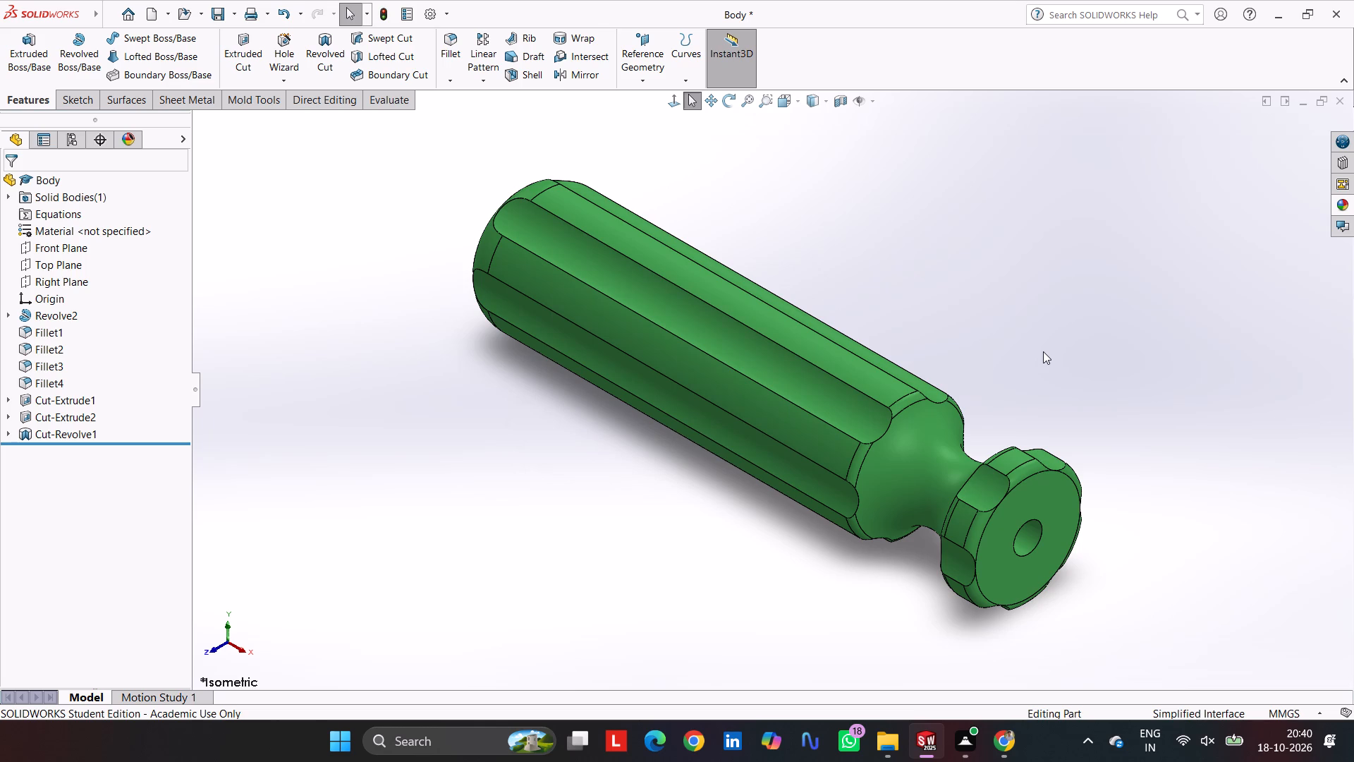
Create a new part document.
key("ctrl+n")
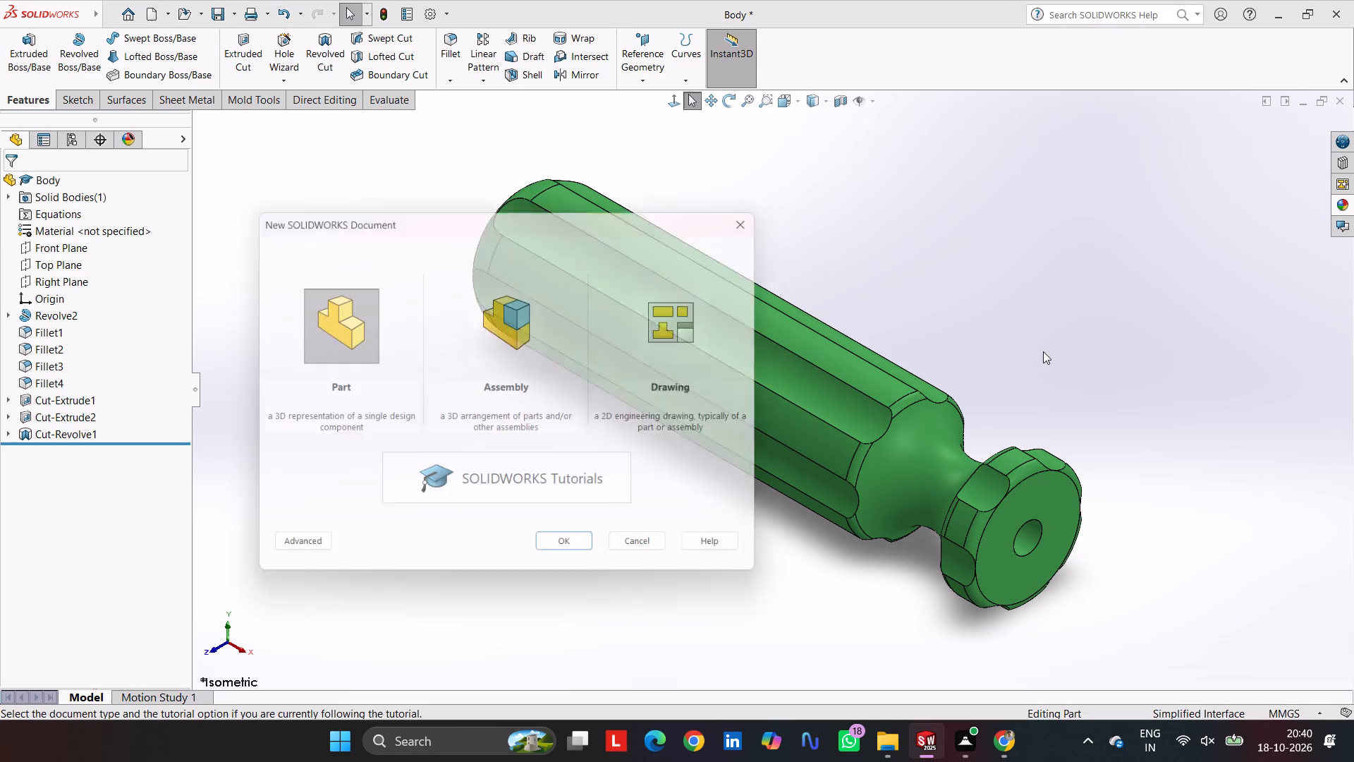
key("Return")
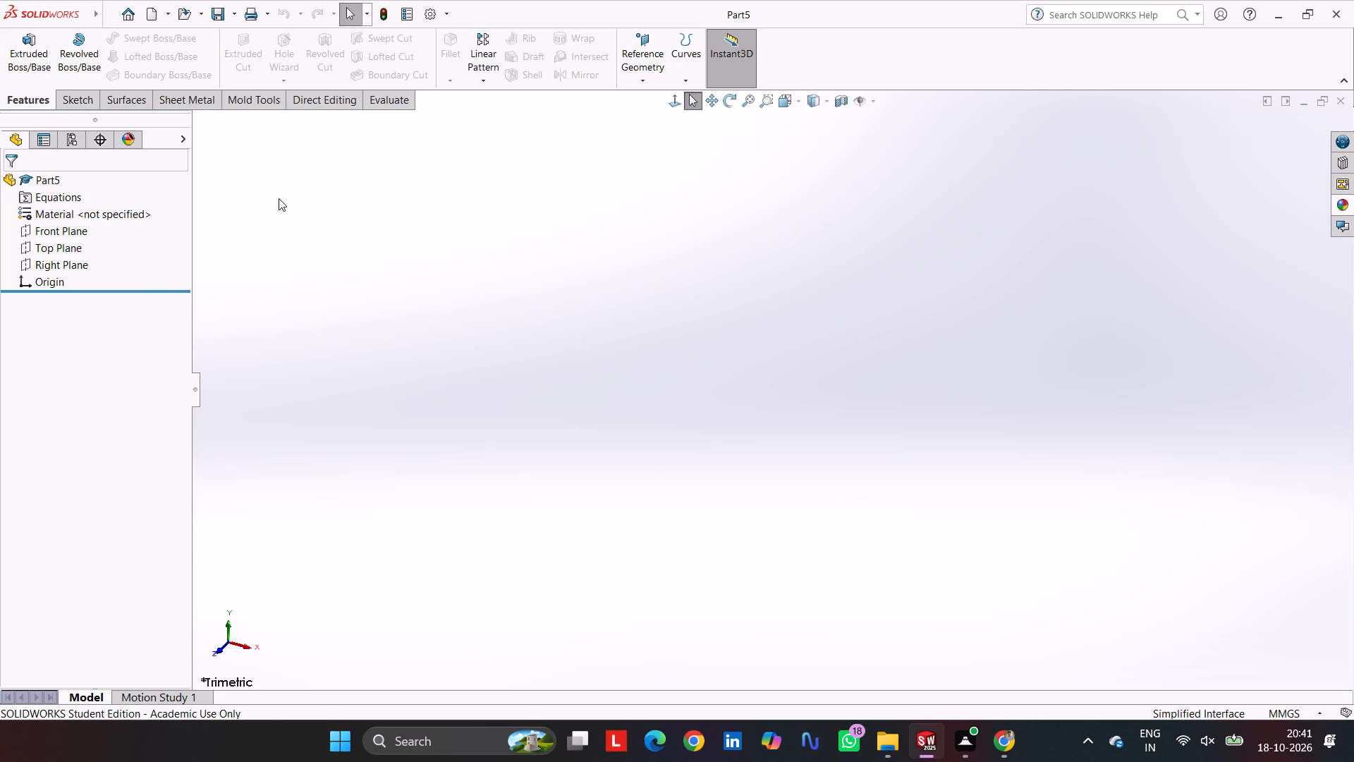
On a Front Plane sketch, draw infinite horizontal and vertical construction lines through the origin.
left_click(84, 103)
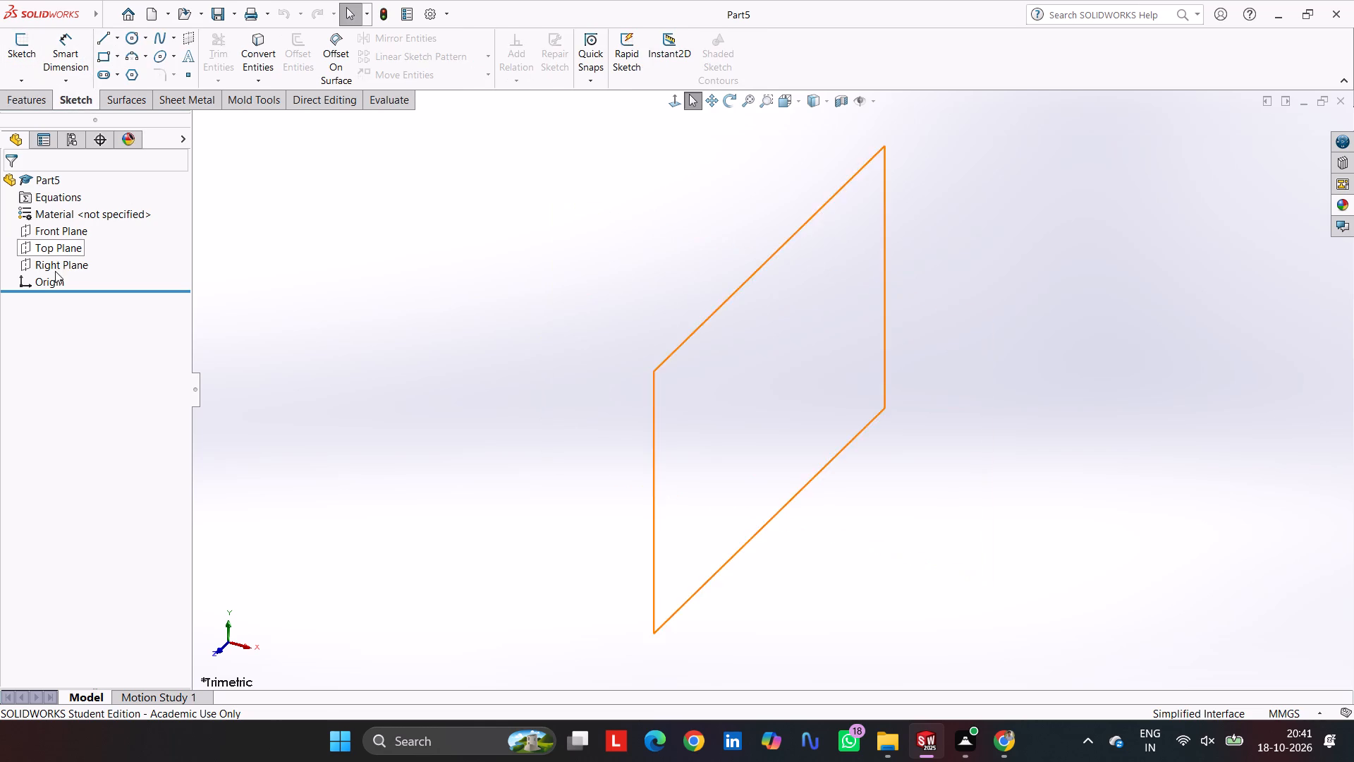
left_click(64, 234)
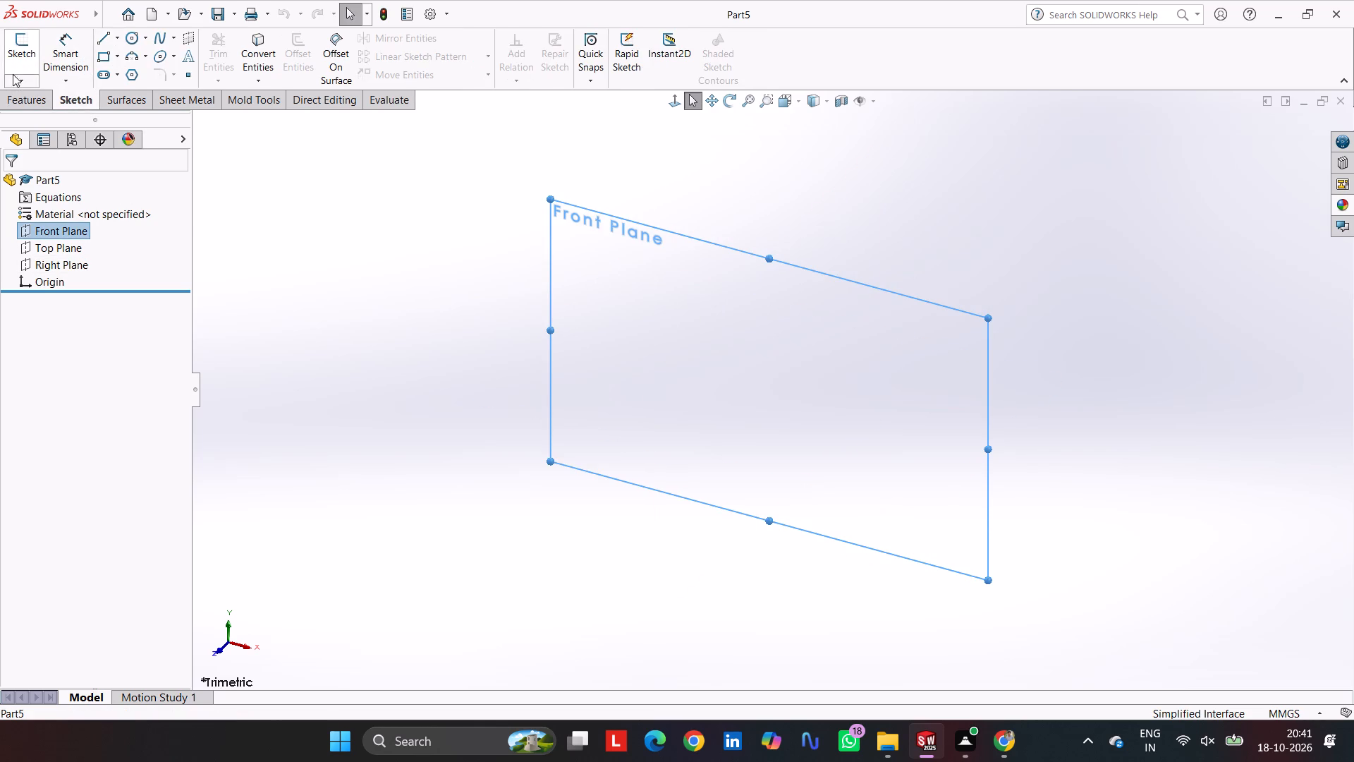
left_click(32, 46)
left_click(104, 37)
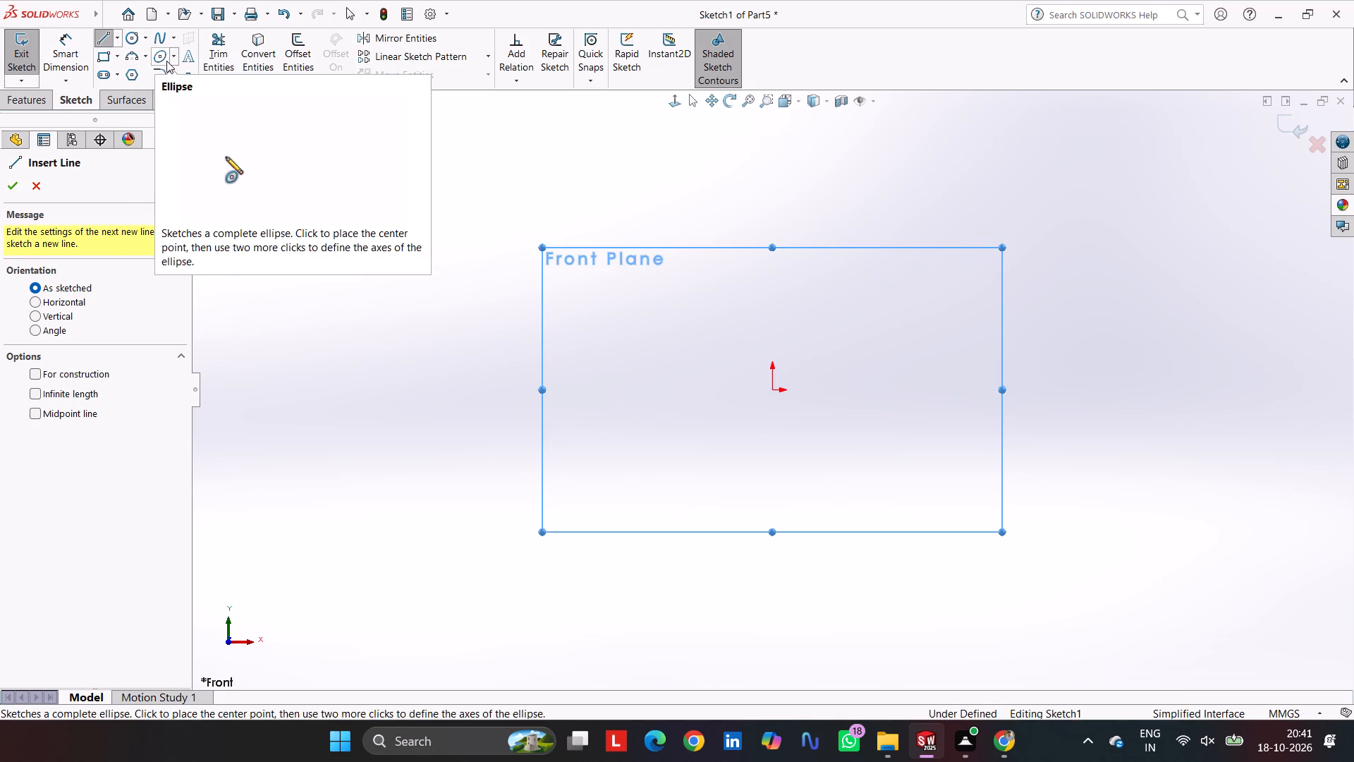
left_click(49, 303)
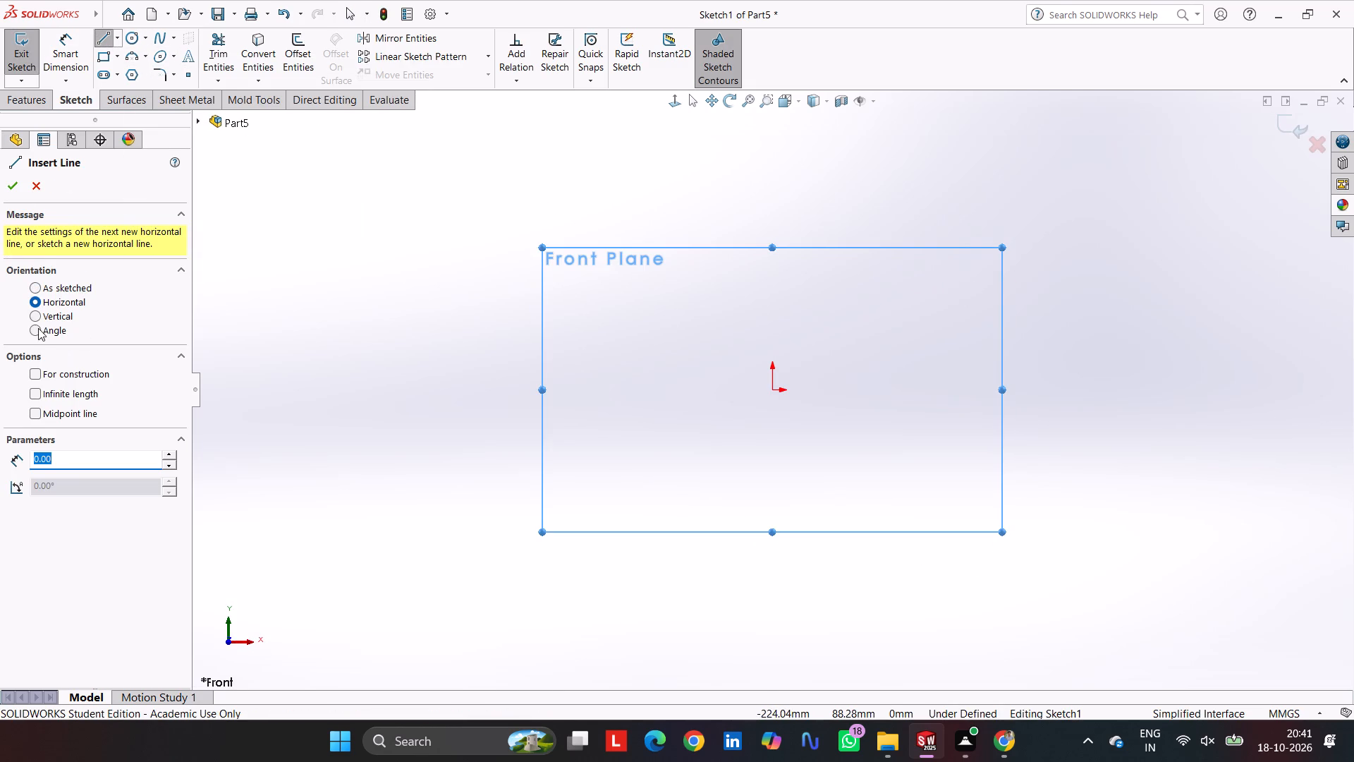
left_click(89, 393)
left_click(68, 375)
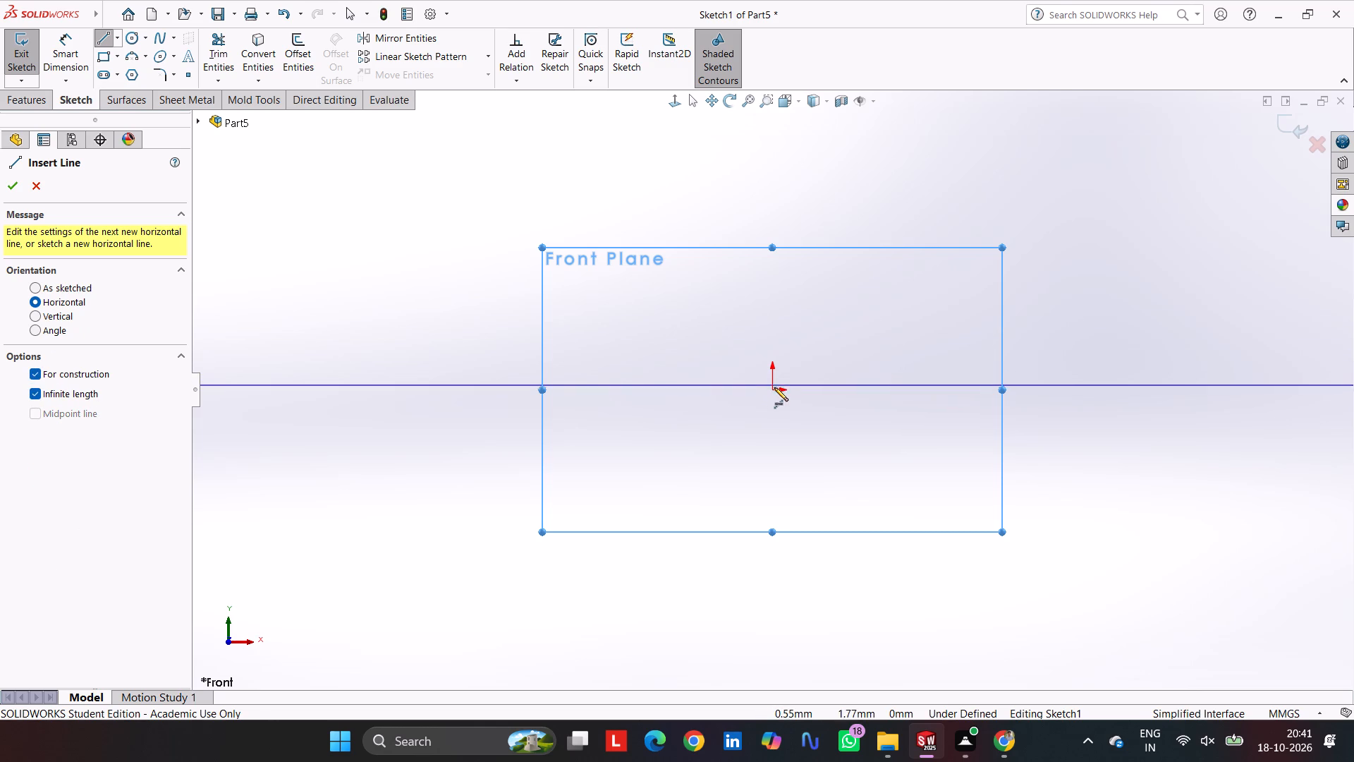
left_click(769, 391)
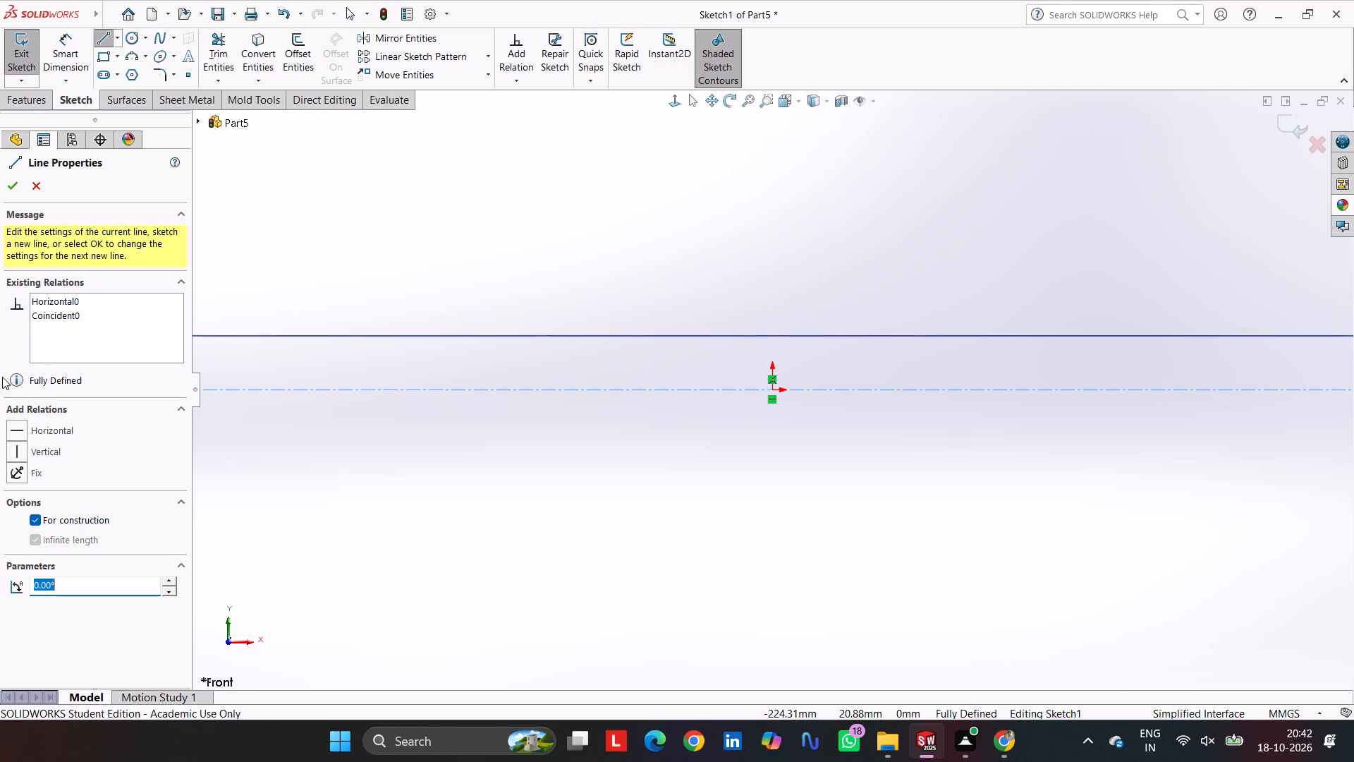
left_click(1, 195)
left_click(16, 183)
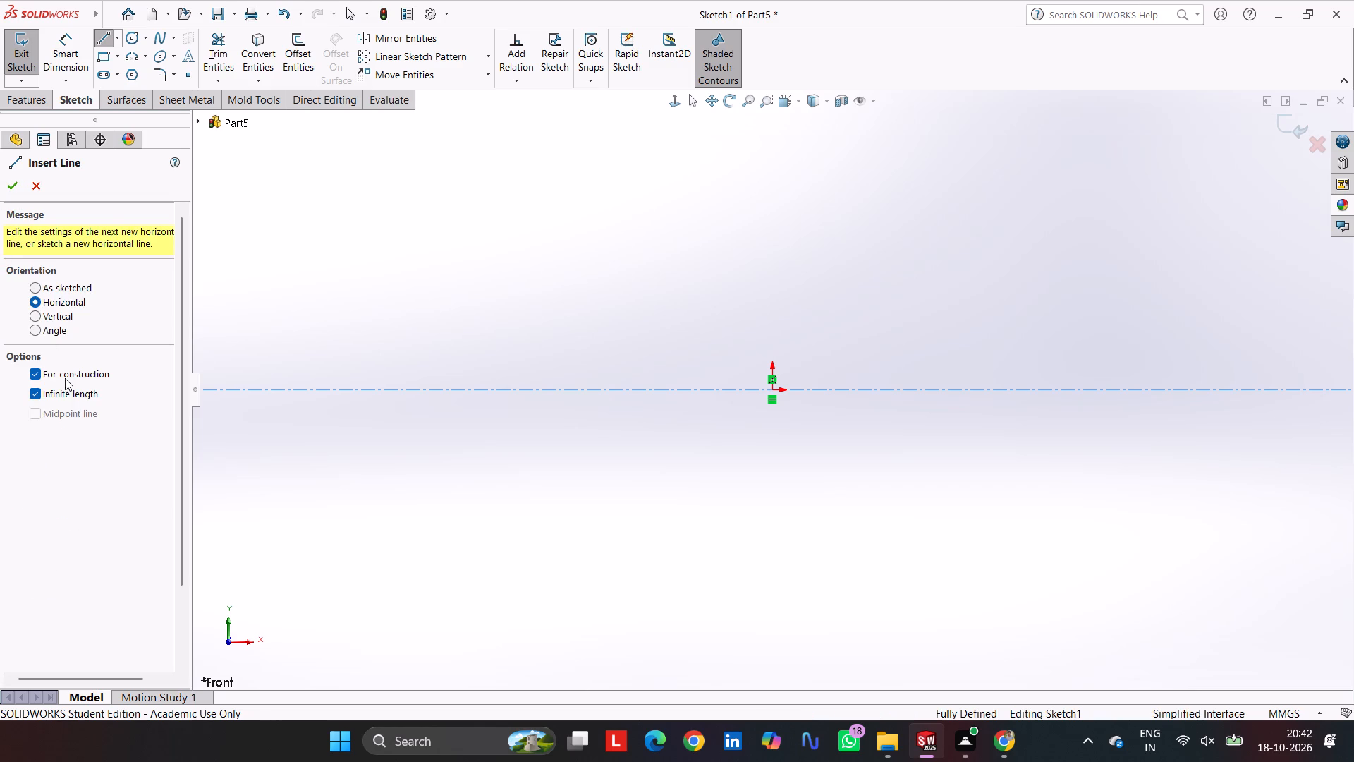
left_click(59, 315)
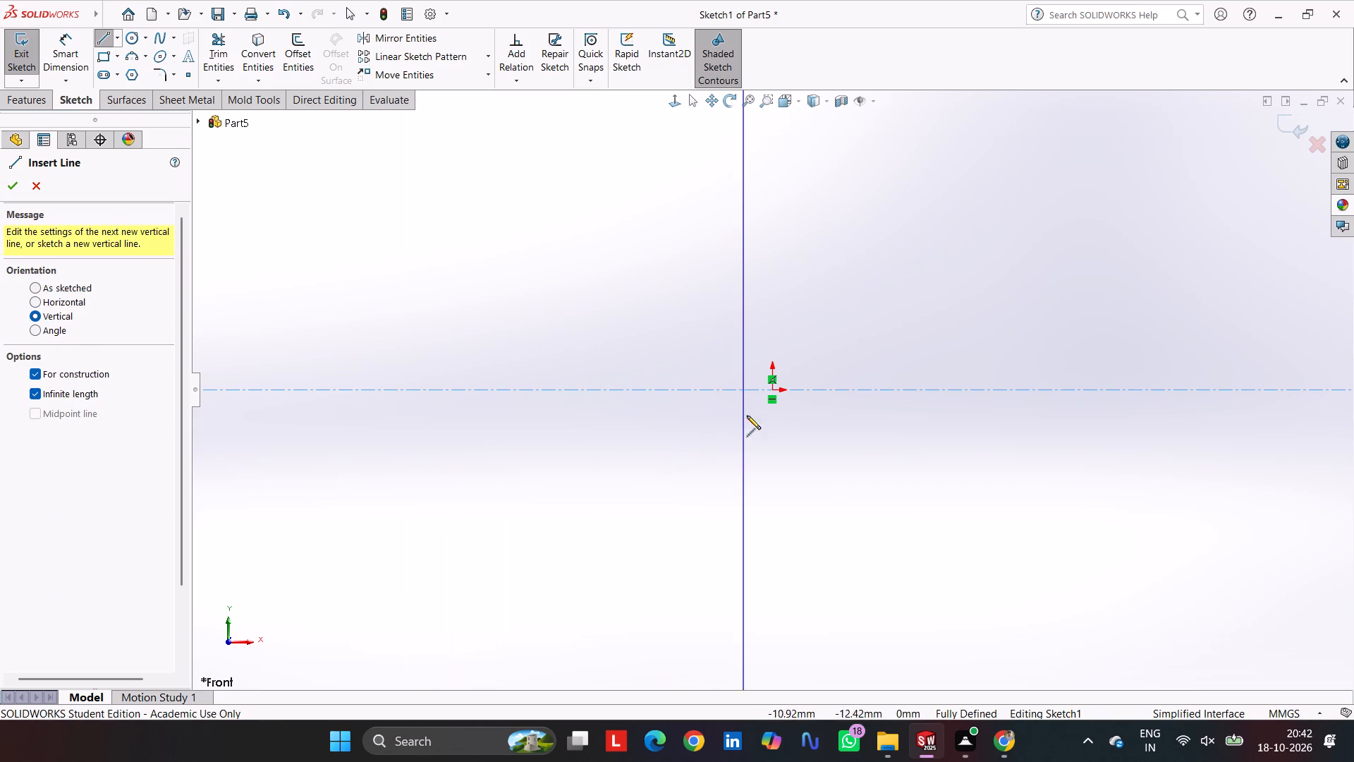
left_click(770, 389)
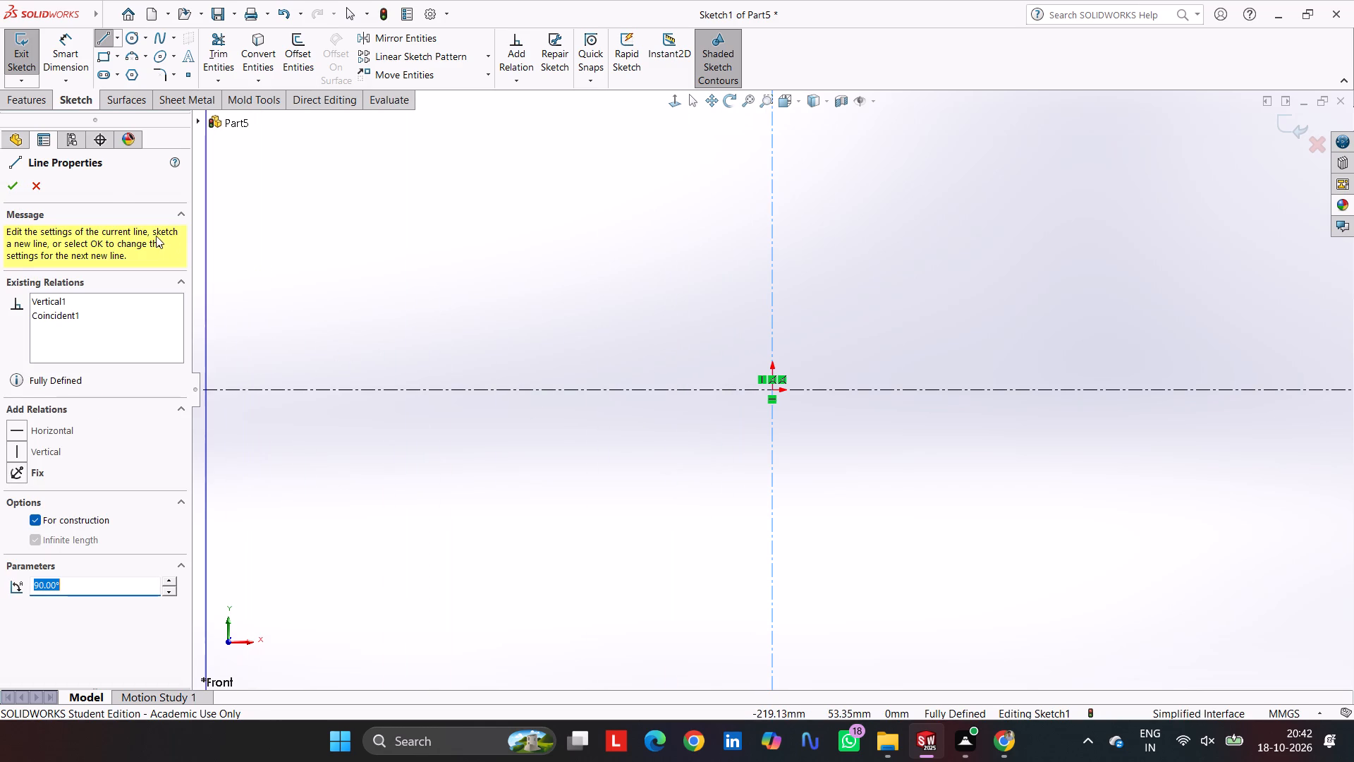
Draw a vertical line about 14 mm up from the origin, continuing into a horizontal line about 144 mm long towards +X.
left_click(73, 49)
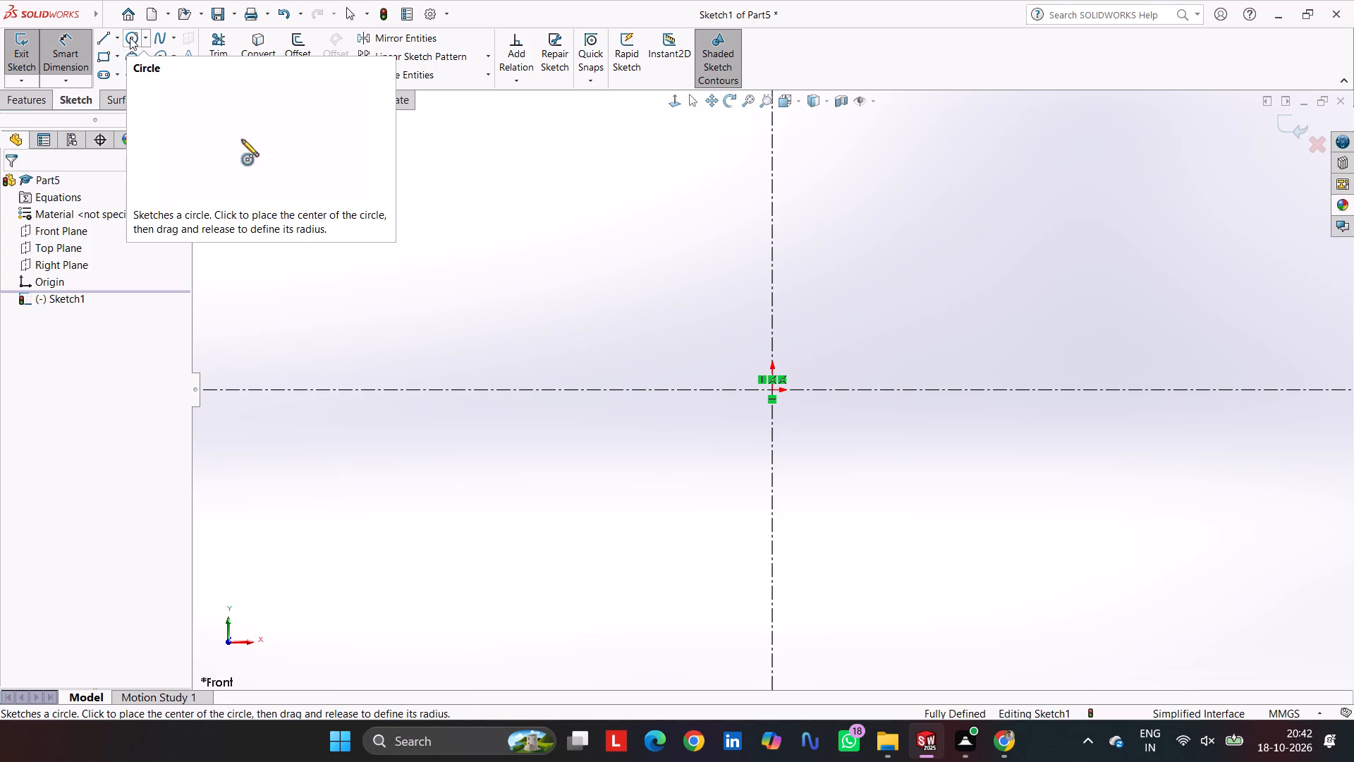
left_click(130, 37)
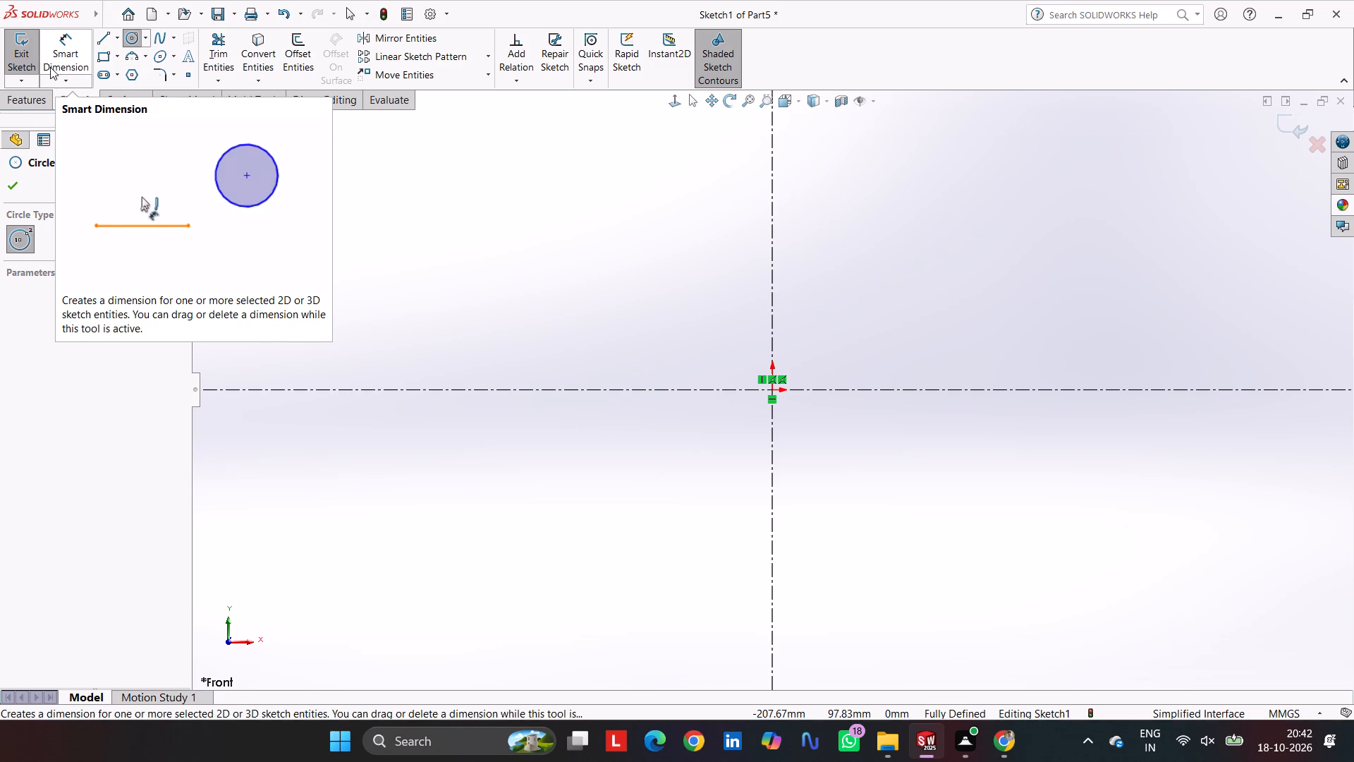
left_click(104, 37)
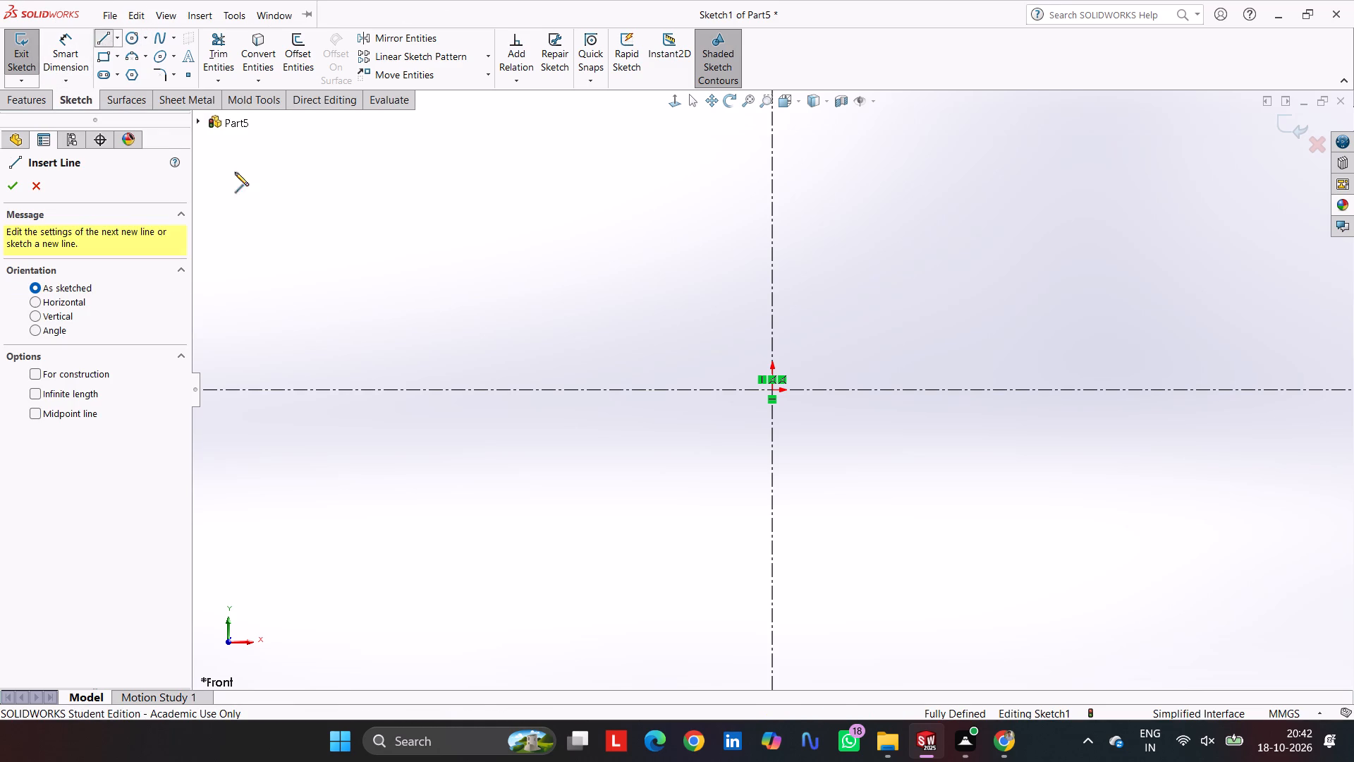
left_click(773, 391)
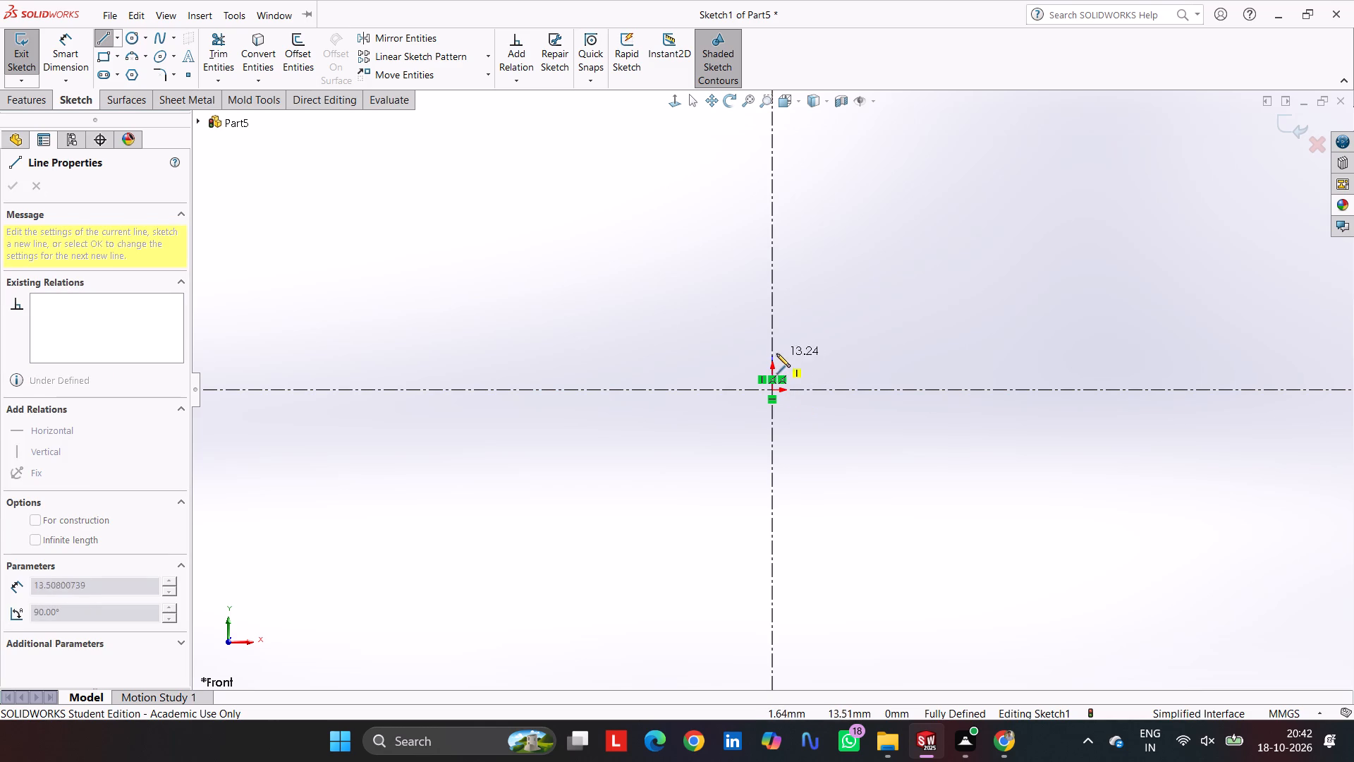
left_click(771, 353)
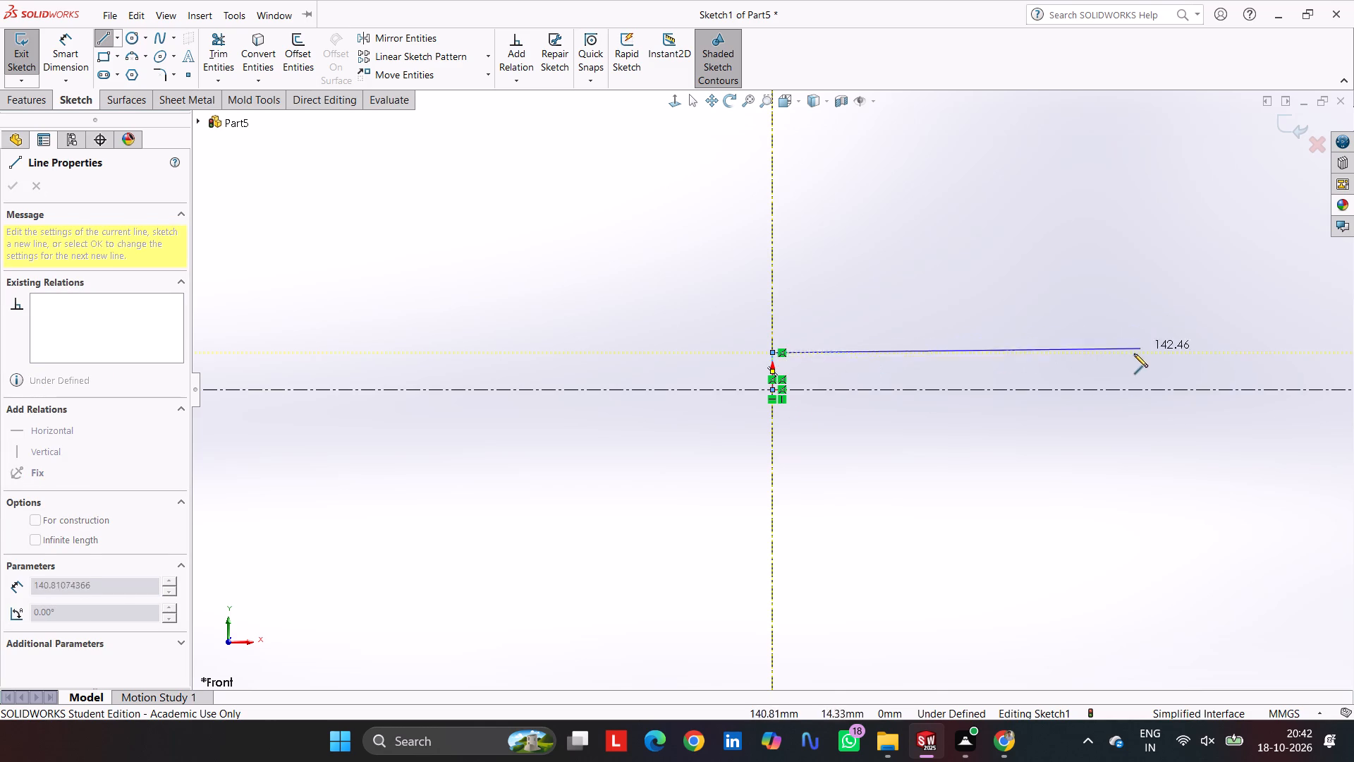
left_click(1145, 351)
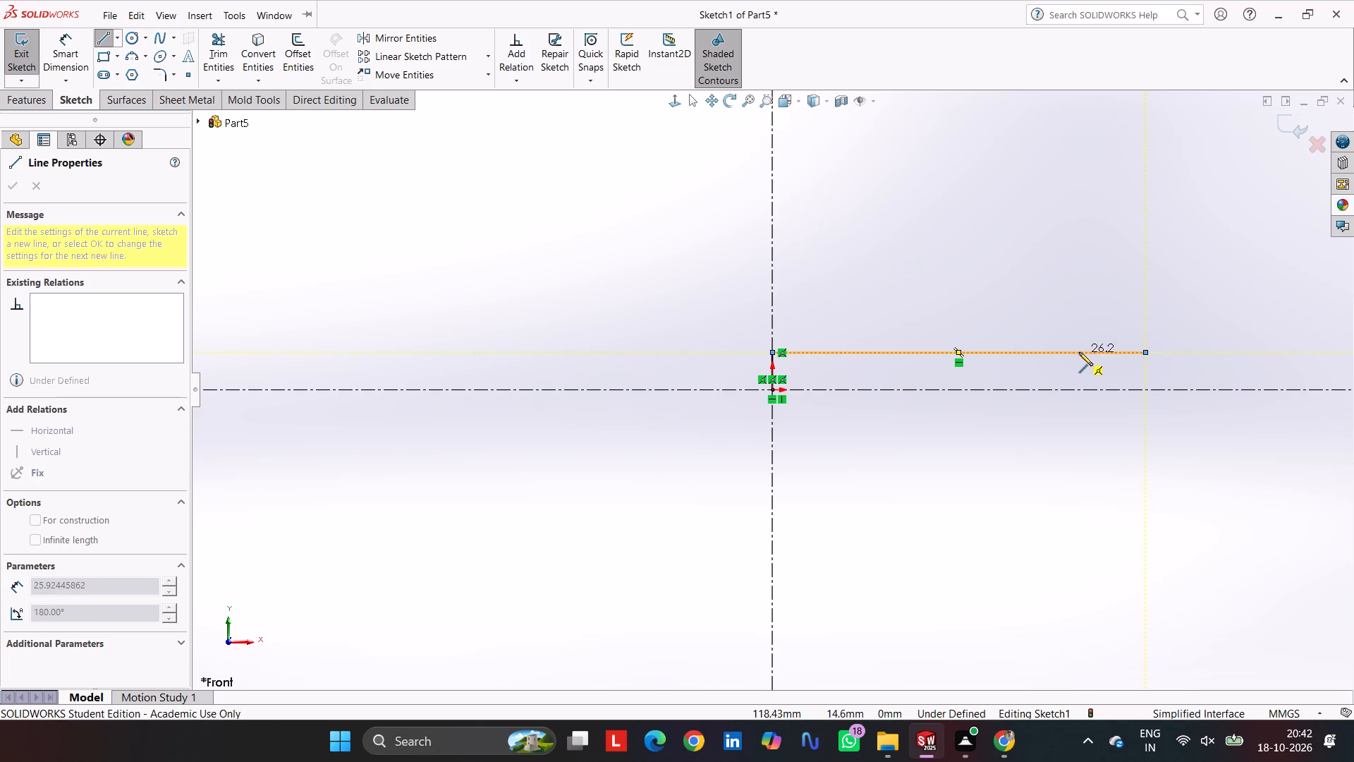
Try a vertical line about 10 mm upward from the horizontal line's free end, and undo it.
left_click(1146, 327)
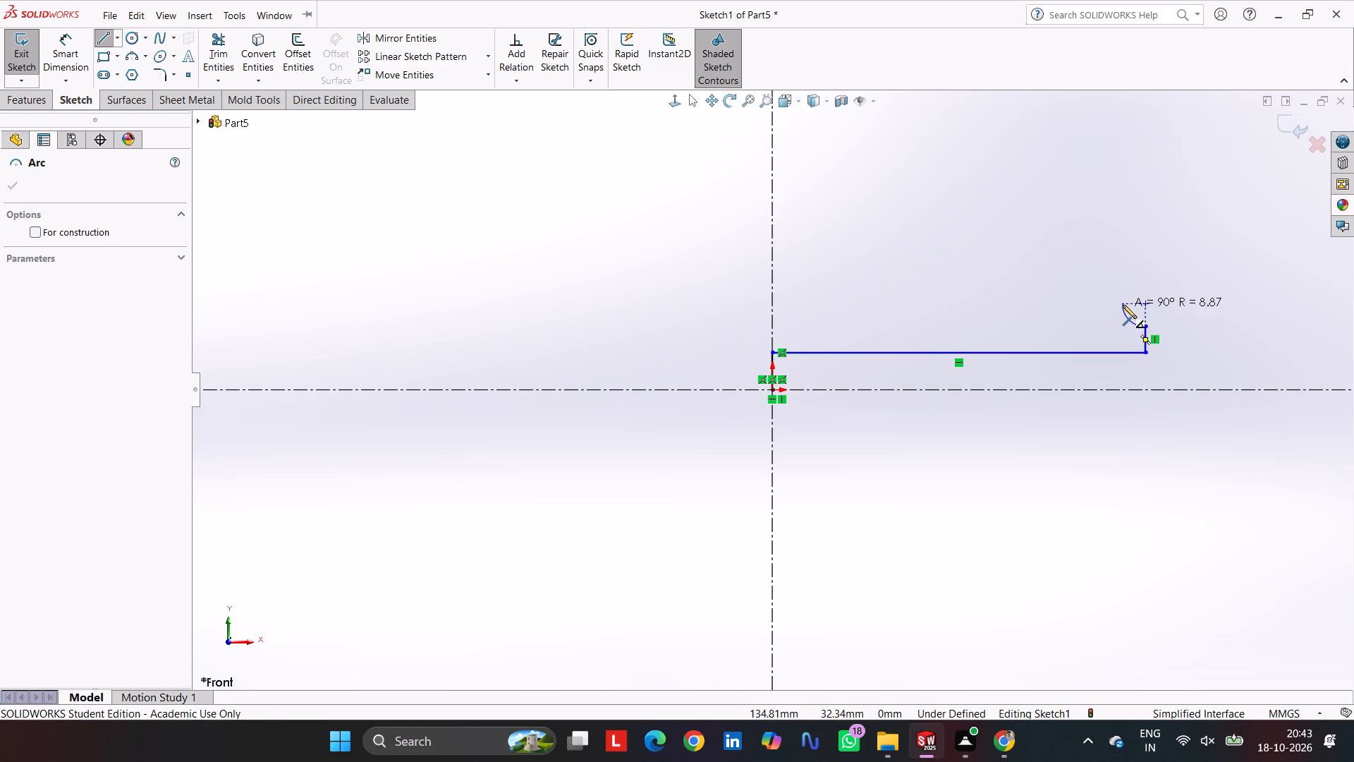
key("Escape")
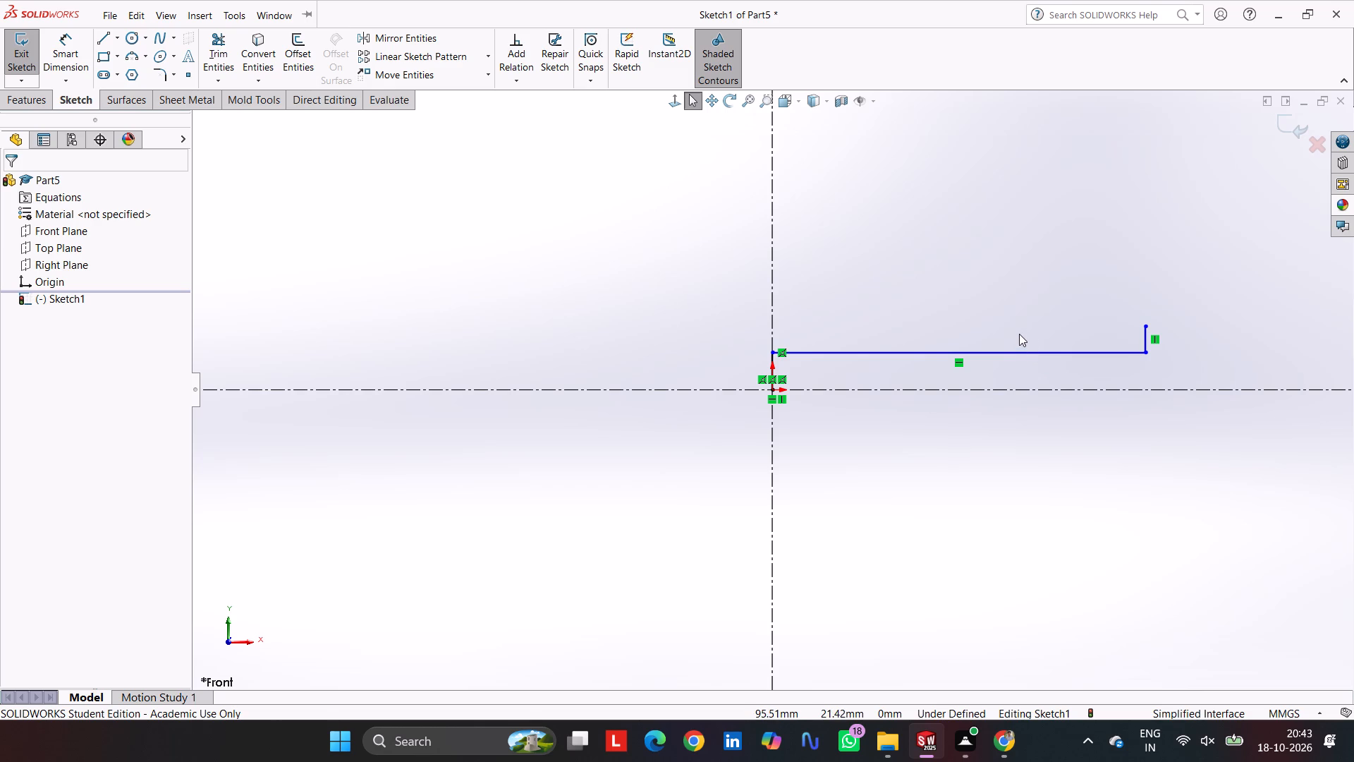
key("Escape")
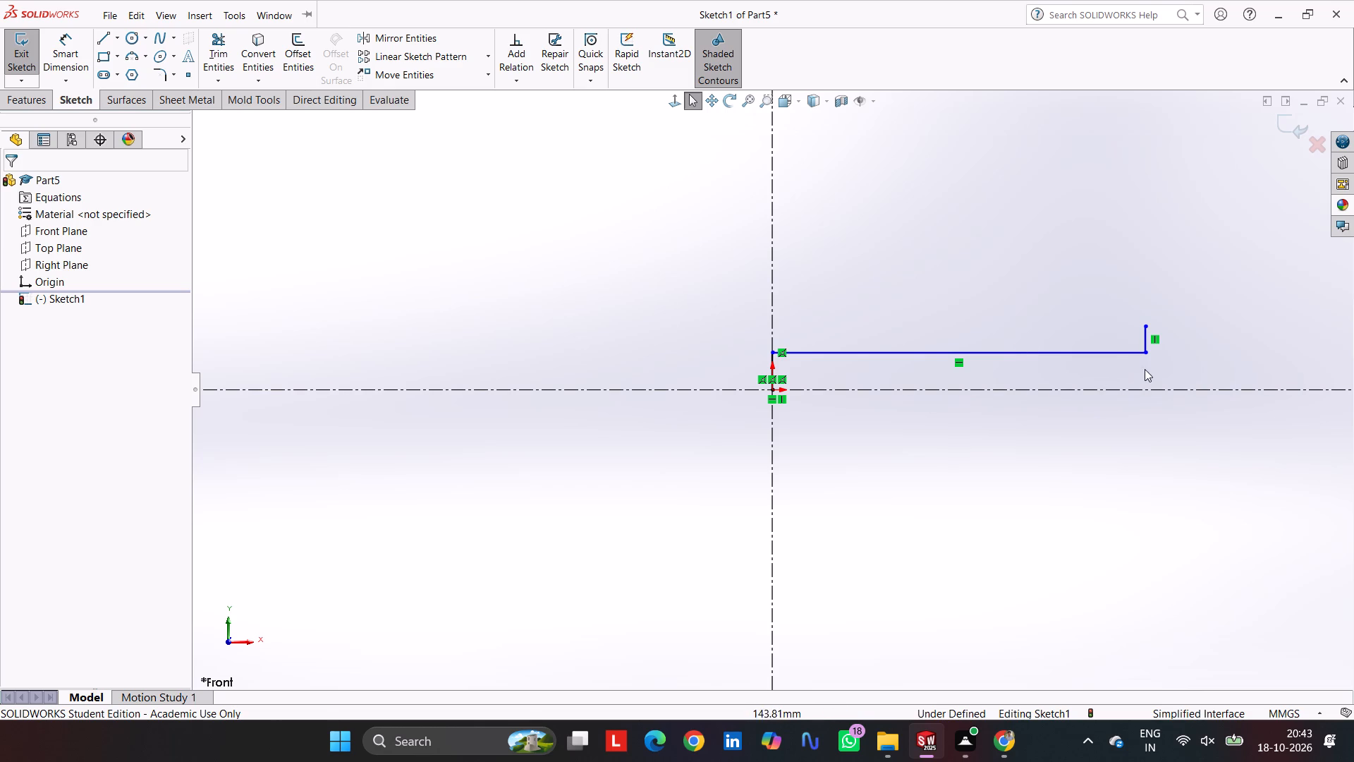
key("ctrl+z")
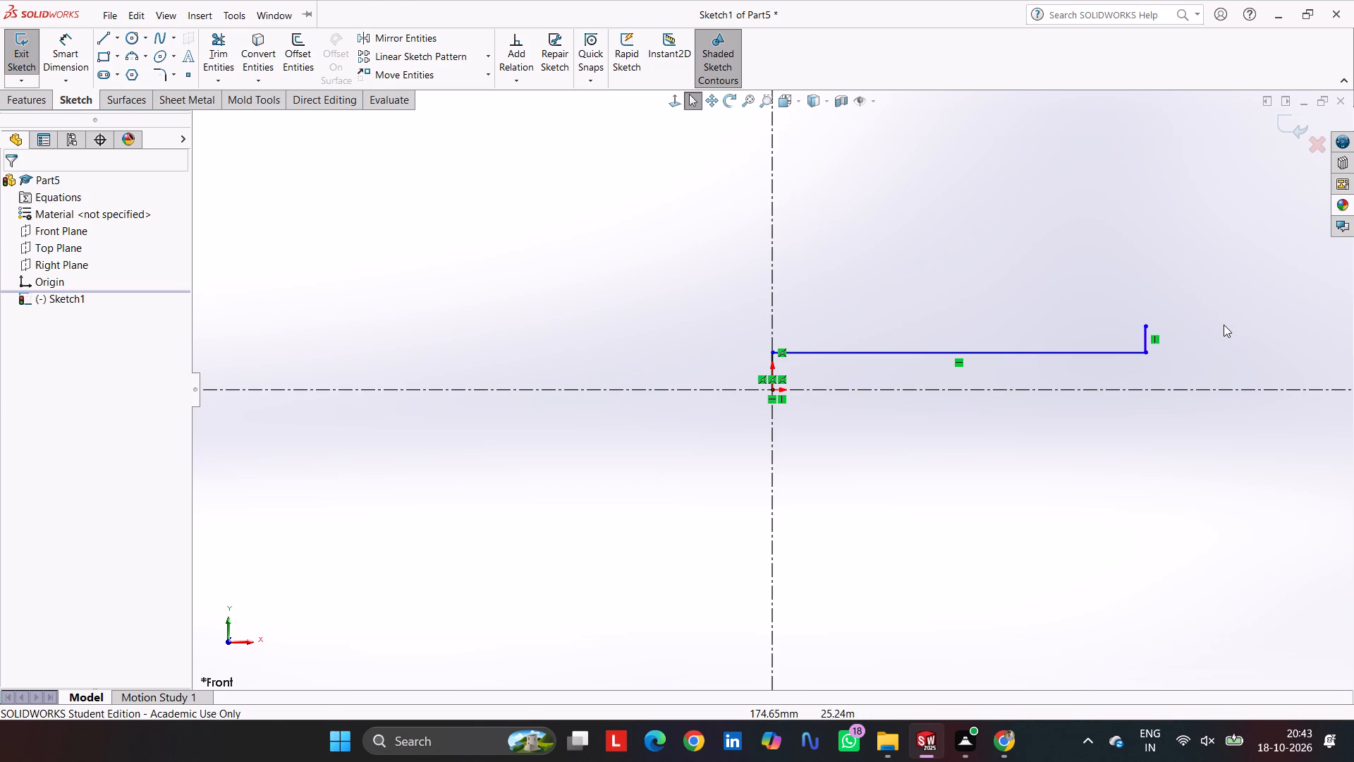
From the horizontal line's free end, draw a rising line about 74 mm long, a descending line, and a vertical line about 17 mm down to the axis.
left_click(50, 45)
left_click(106, 38)
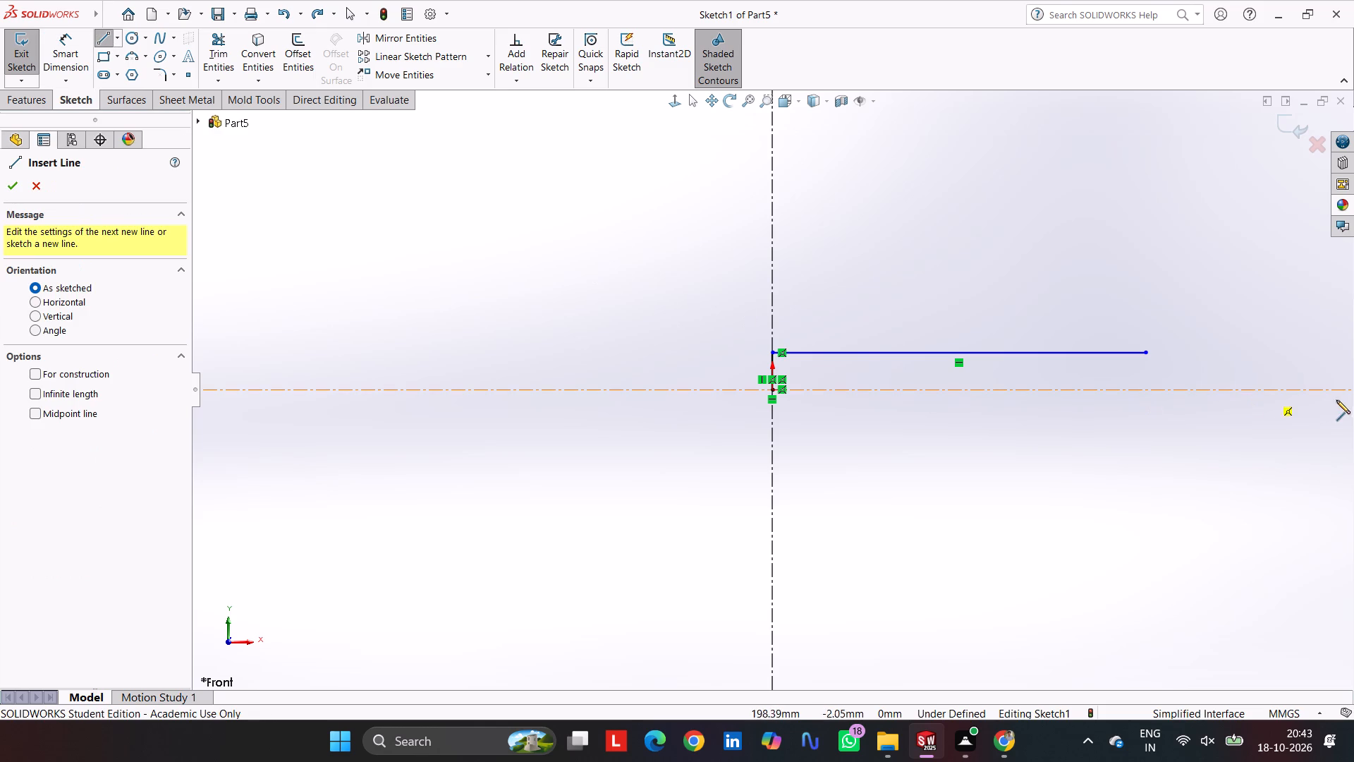
scroll(1196, 344, "up", 4)
scroll(1048, 380, "down", 6)
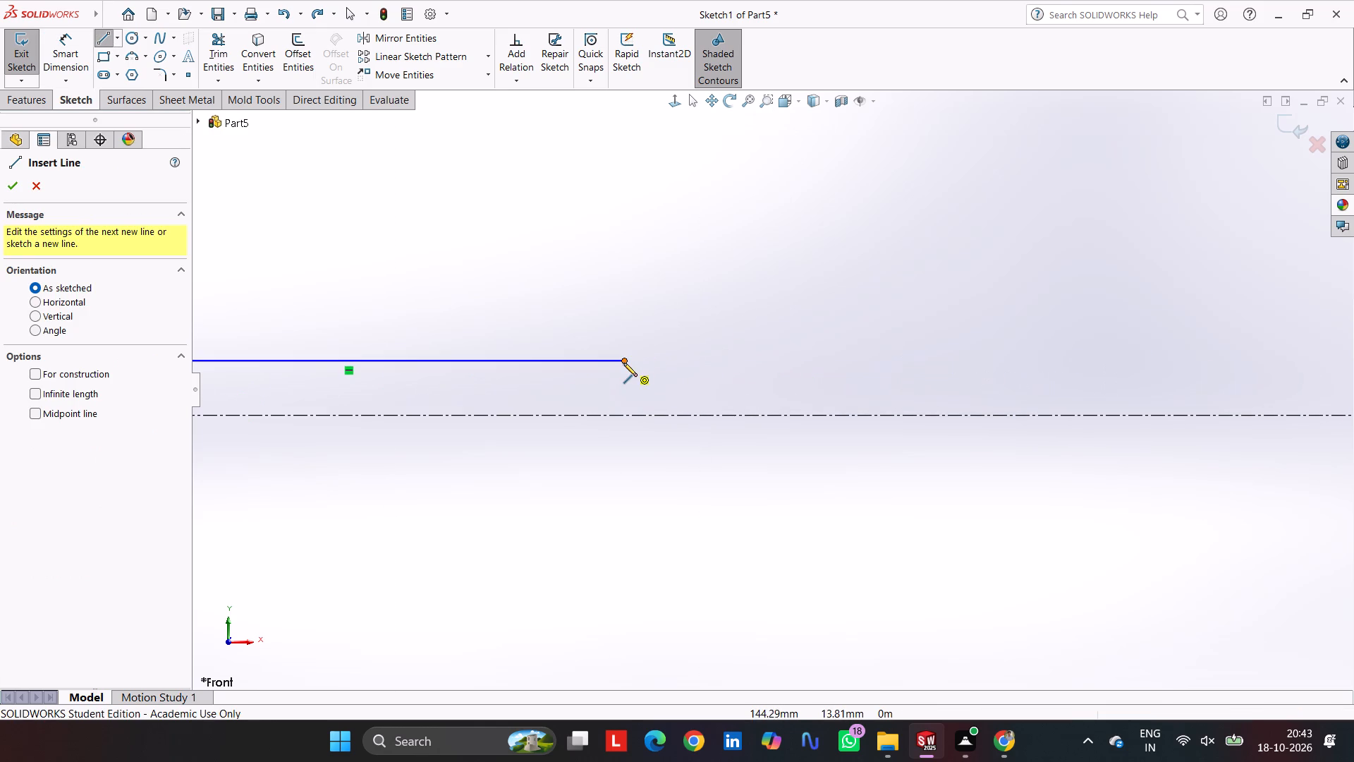
left_click(625, 363)
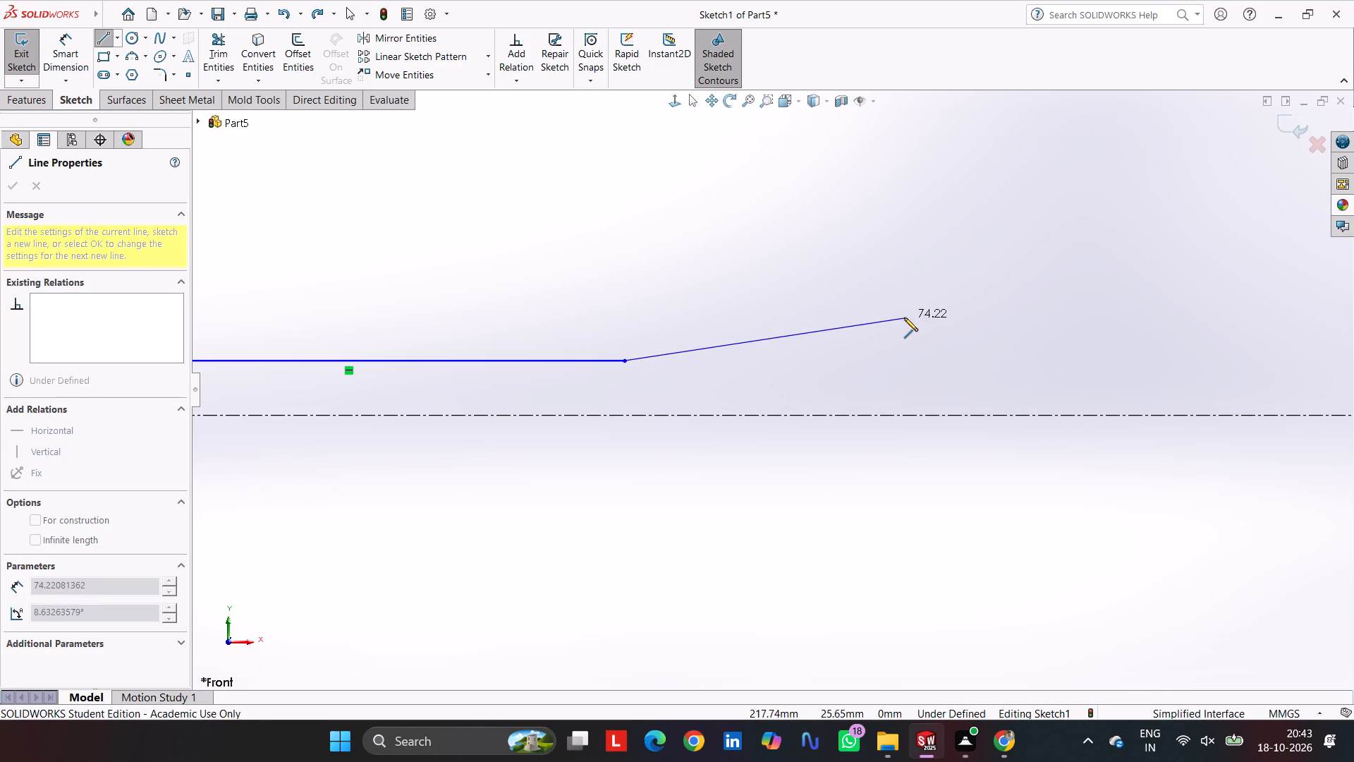
left_click(904, 317)
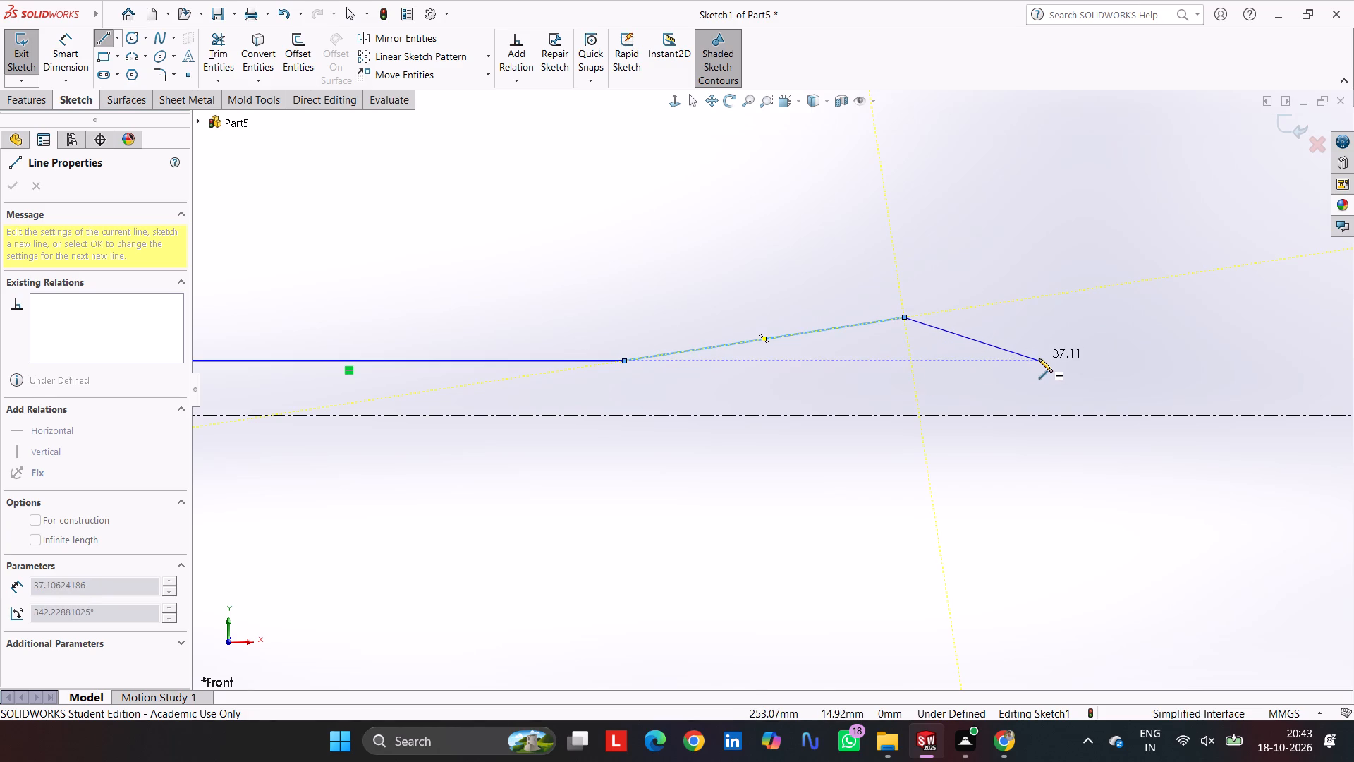
left_click(1039, 351)
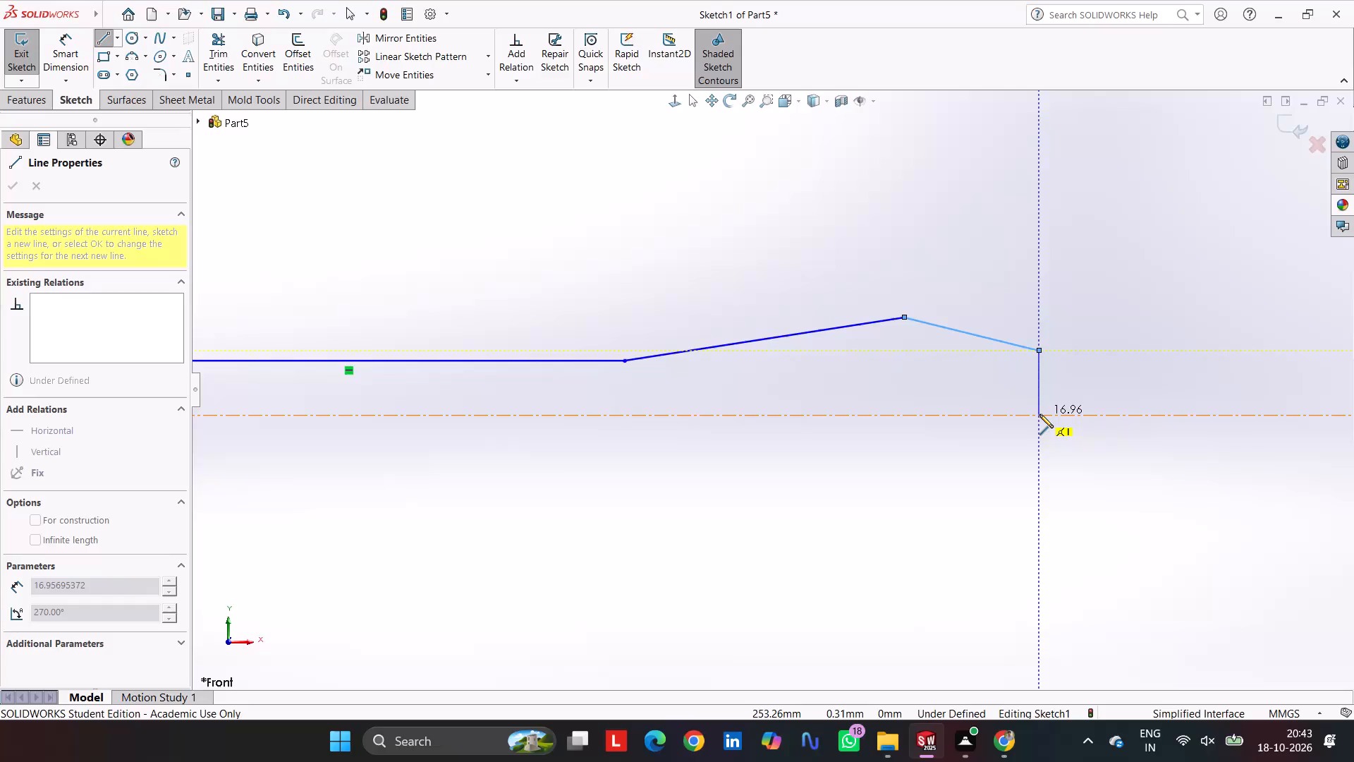
left_click(1039, 414)
Close the profile with a horizontal line about 253 mm long, running back along the axis to the origin.
scroll(781, 416, "up", 5)
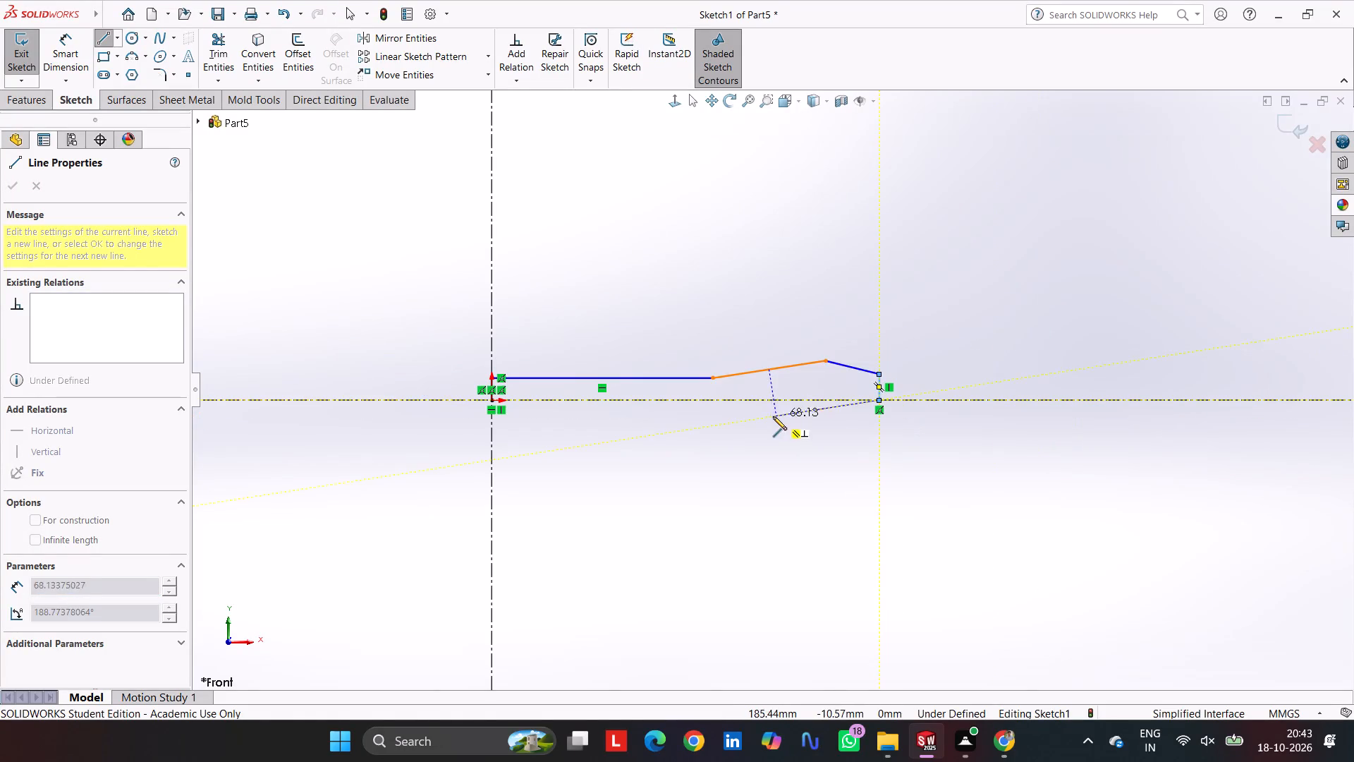
scroll(740, 415, "up", 2)
scroll(586, 406, "up", 1)
scroll(583, 406, "down", 6)
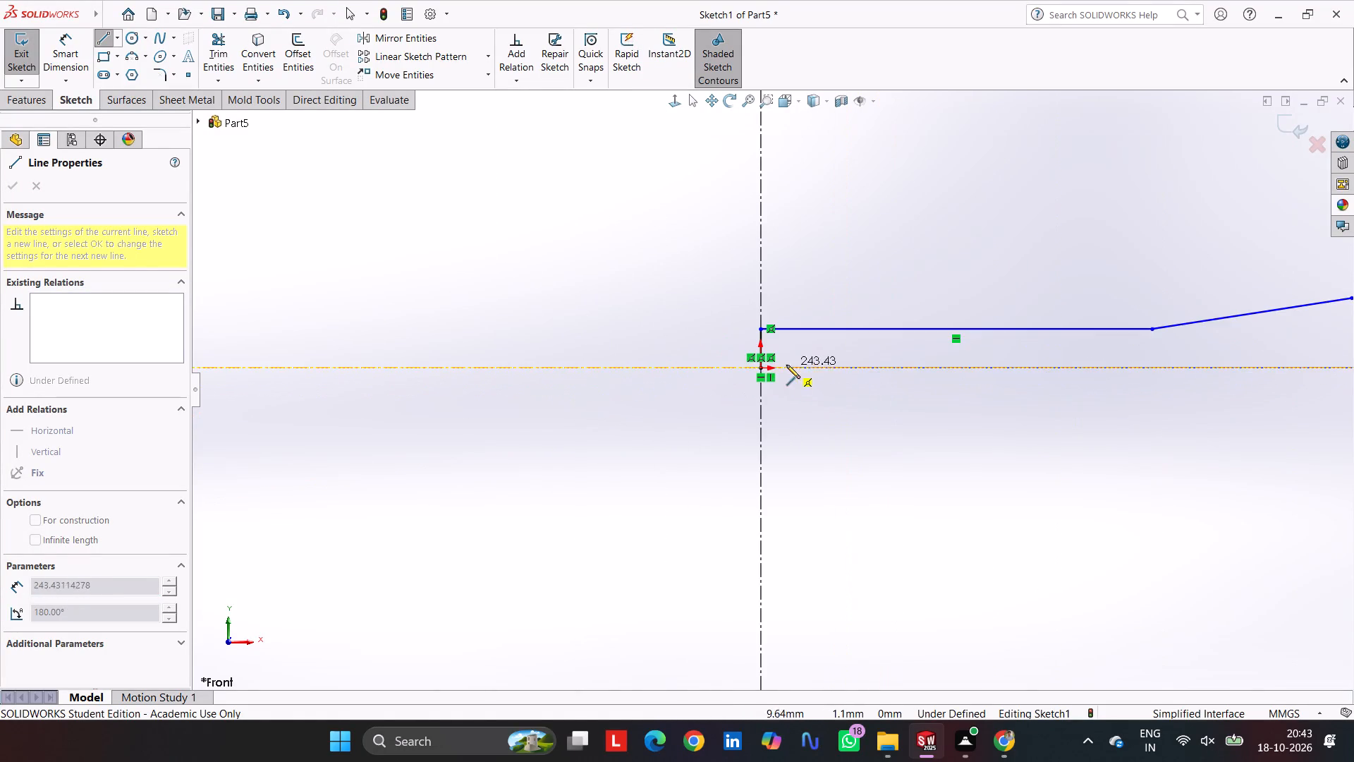
scroll(745, 365, "down", 5)
left_click(793, 381)
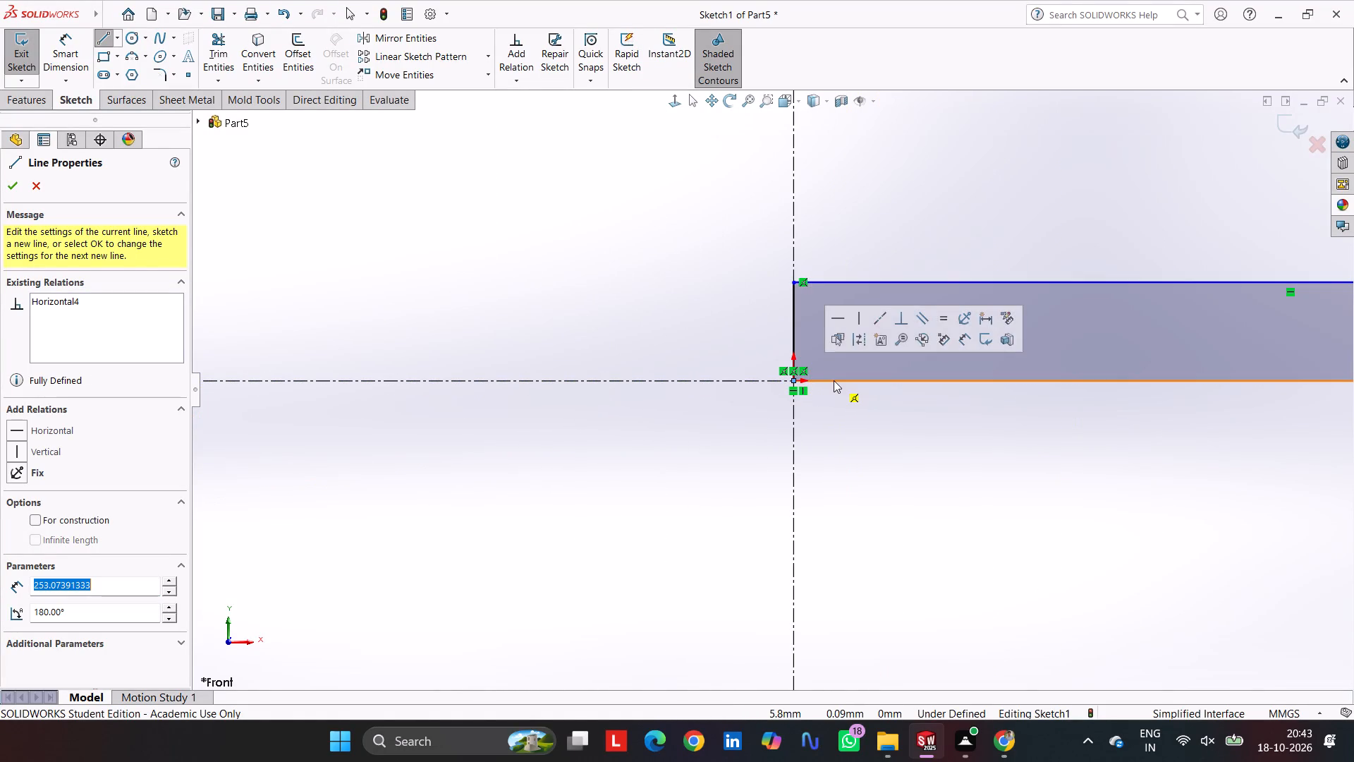
key("Escape")
scroll(1061, 292, "up", 4)
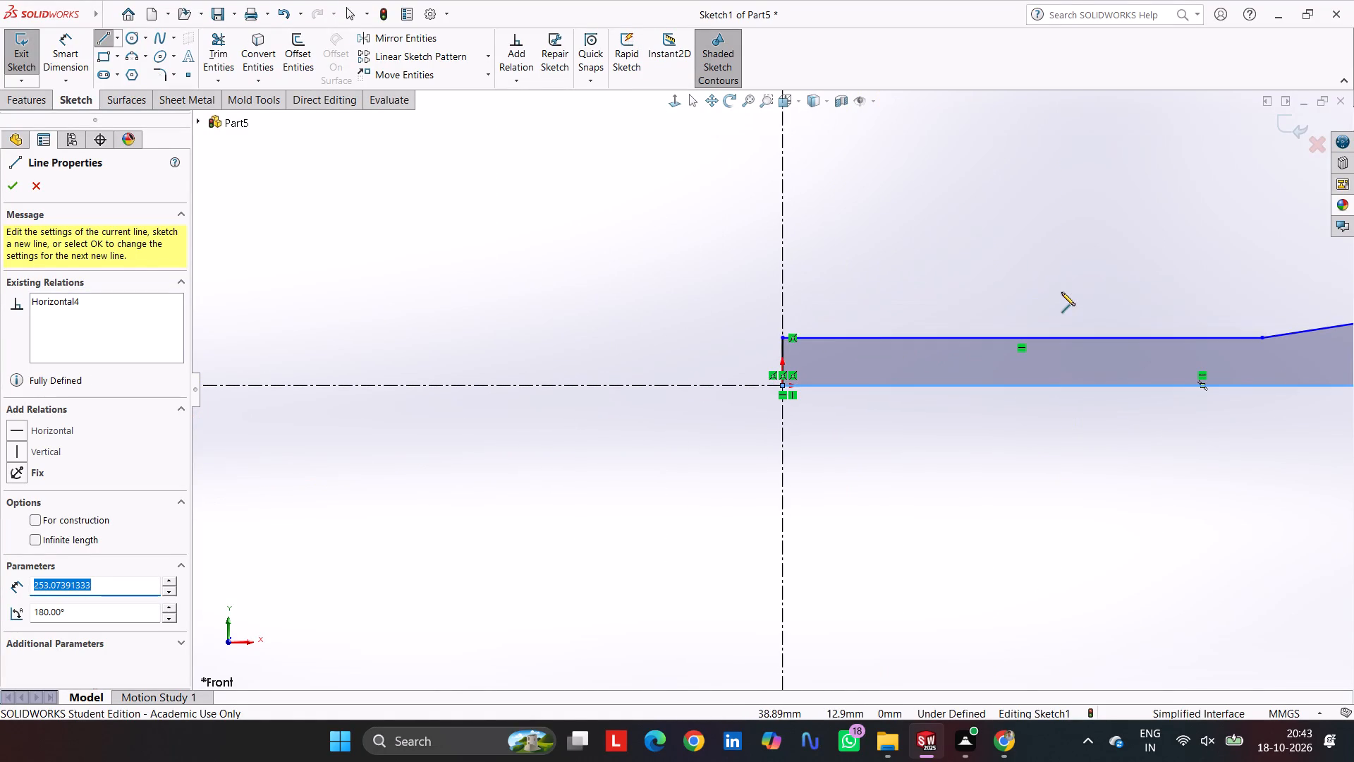
scroll(1078, 298, "up", 3)
scroll(1169, 356, "up", 3)
scroll(1059, 367, "down", 6)
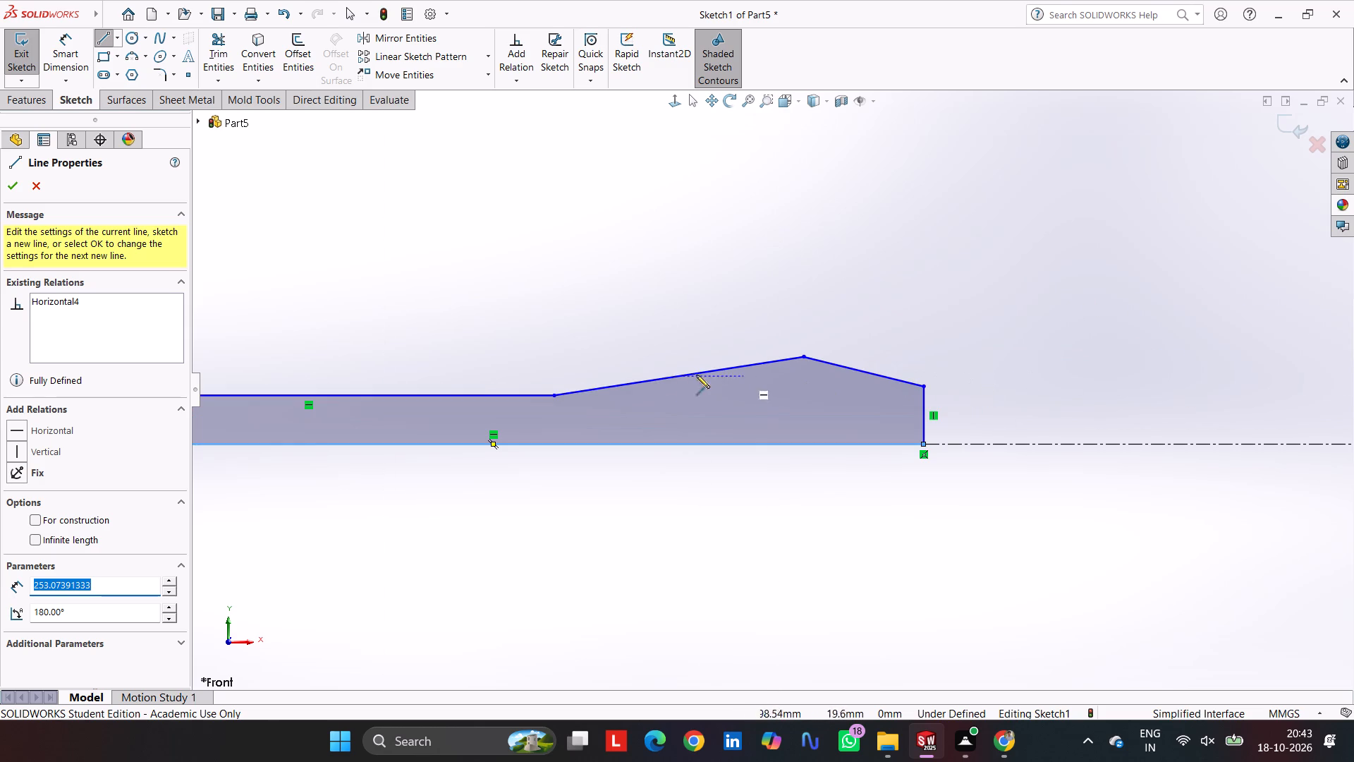
key("Escape")
key("Escape")
key("Escape")
key("Escape")
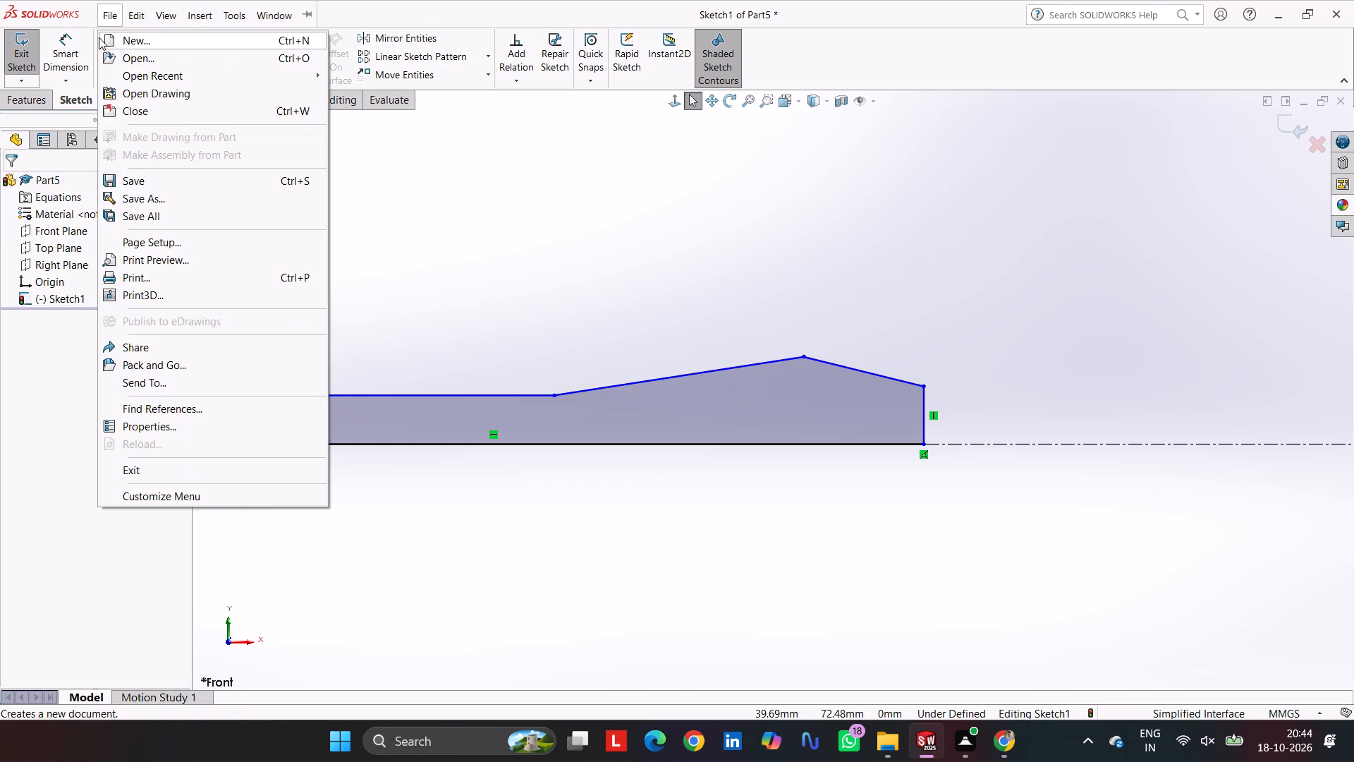
Dimension the vertical line at the profile's far end to 3.5 mm.
left_click(68, 48)
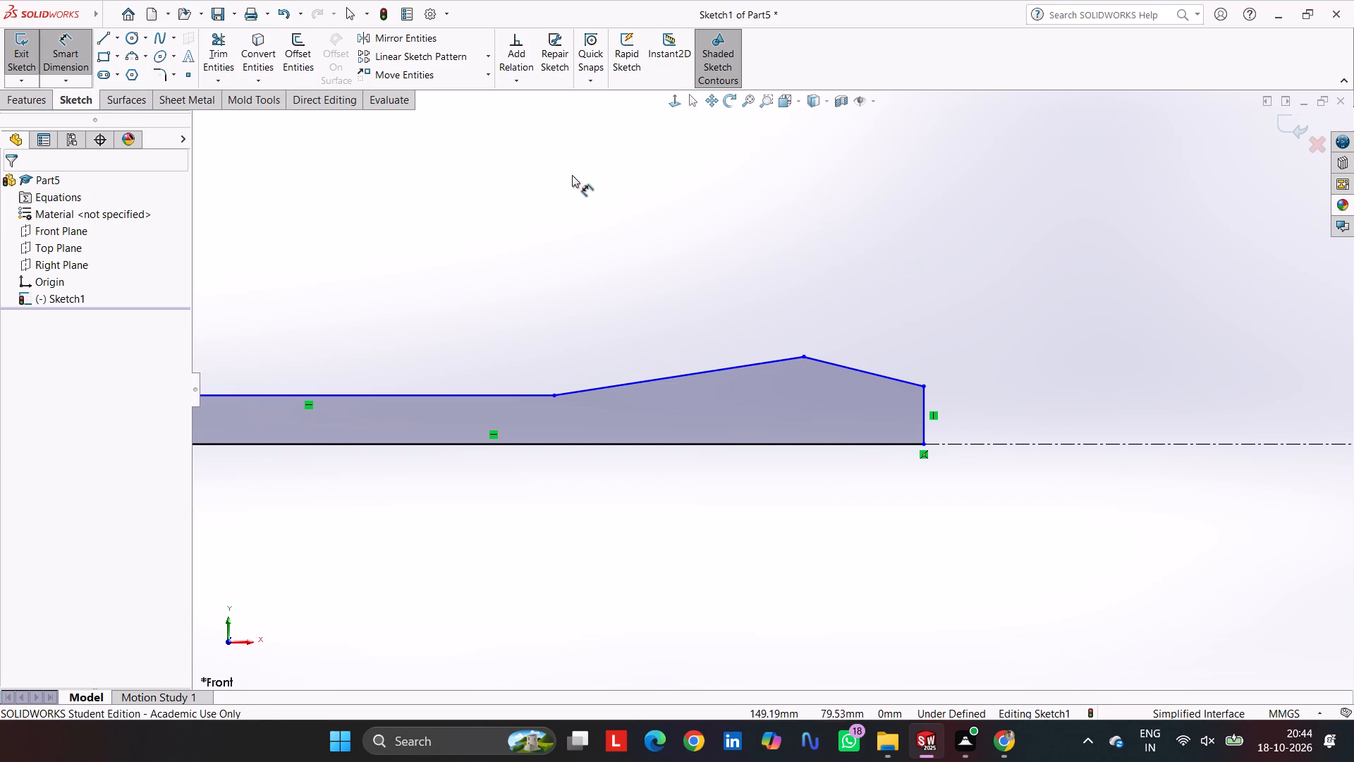
left_click(925, 425)
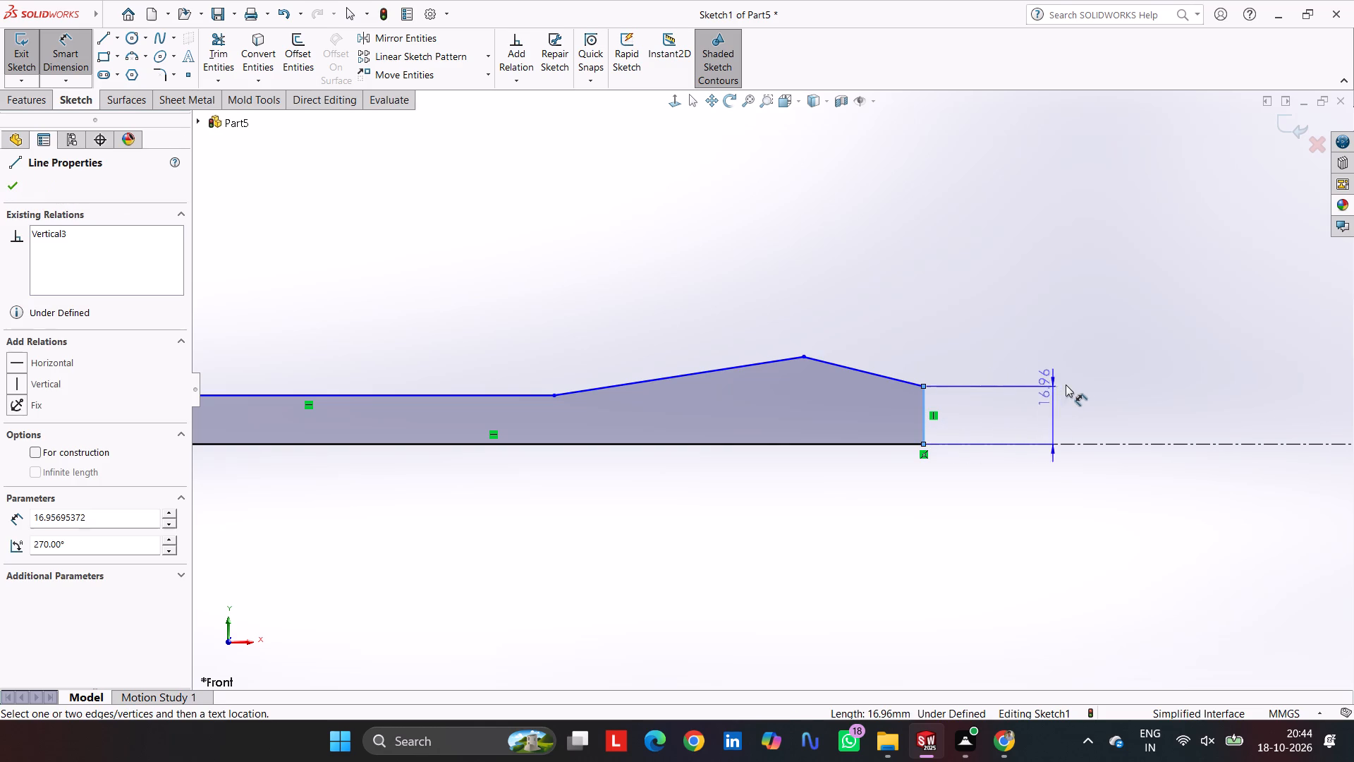
left_click(1073, 384)
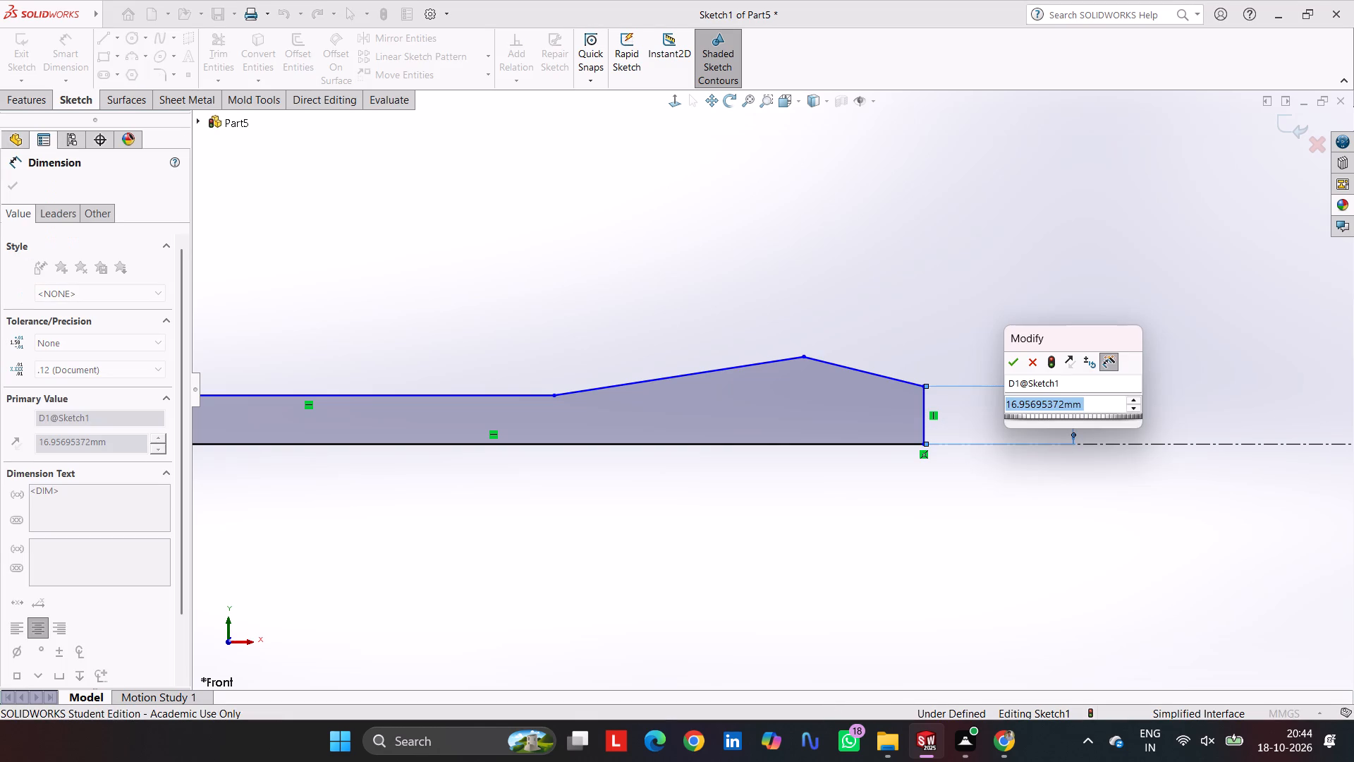
type("3.5")
key("Return")
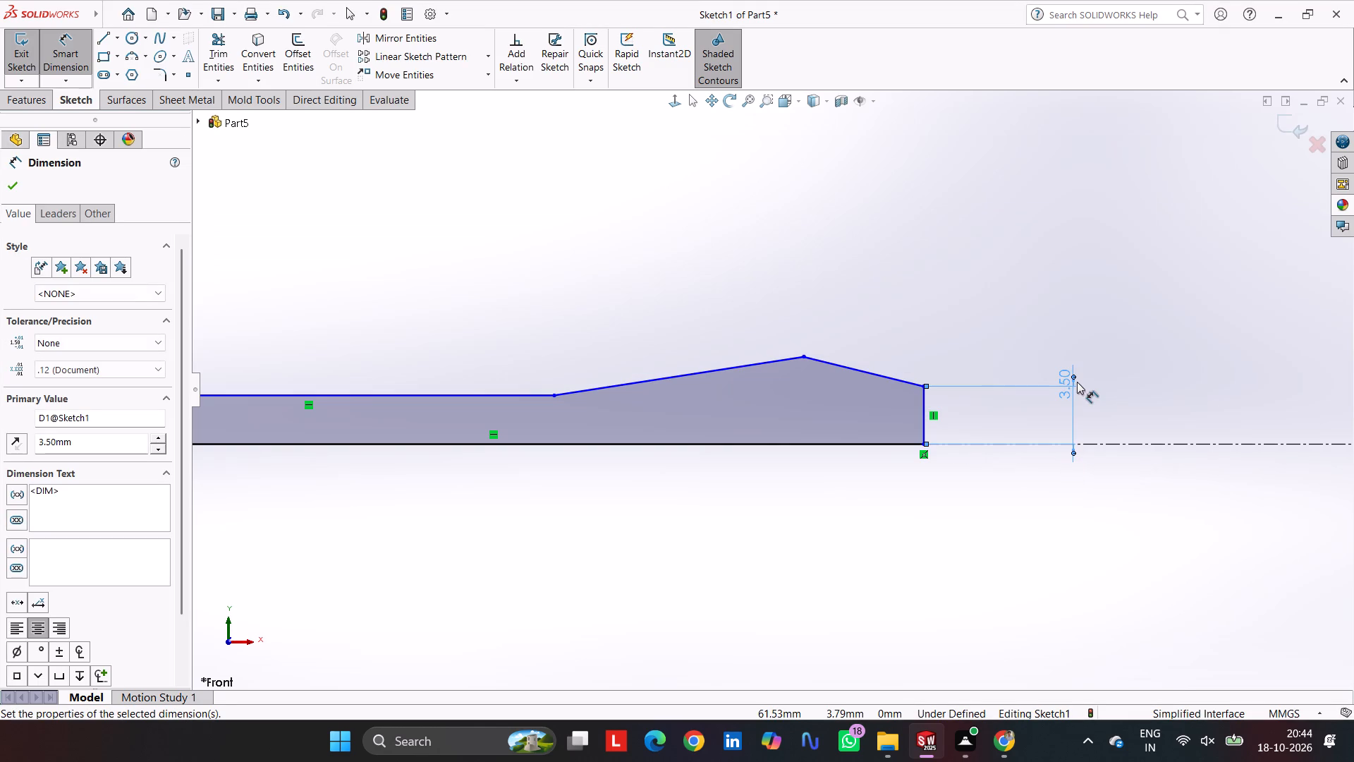
Dimension the height between the upper horizontal line and the bottom axis line to 3 mm.
left_click(365, 399)
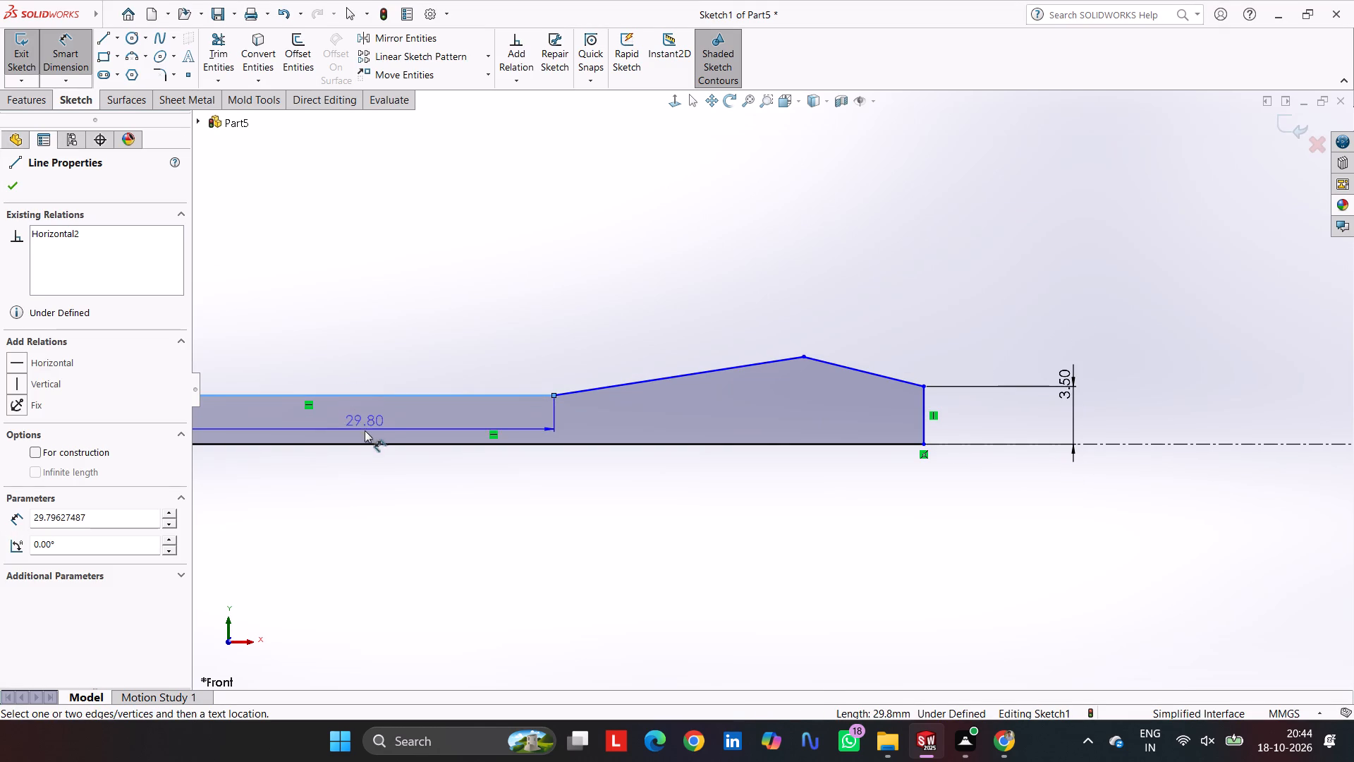
left_click(365, 442)
left_click(383, 422)
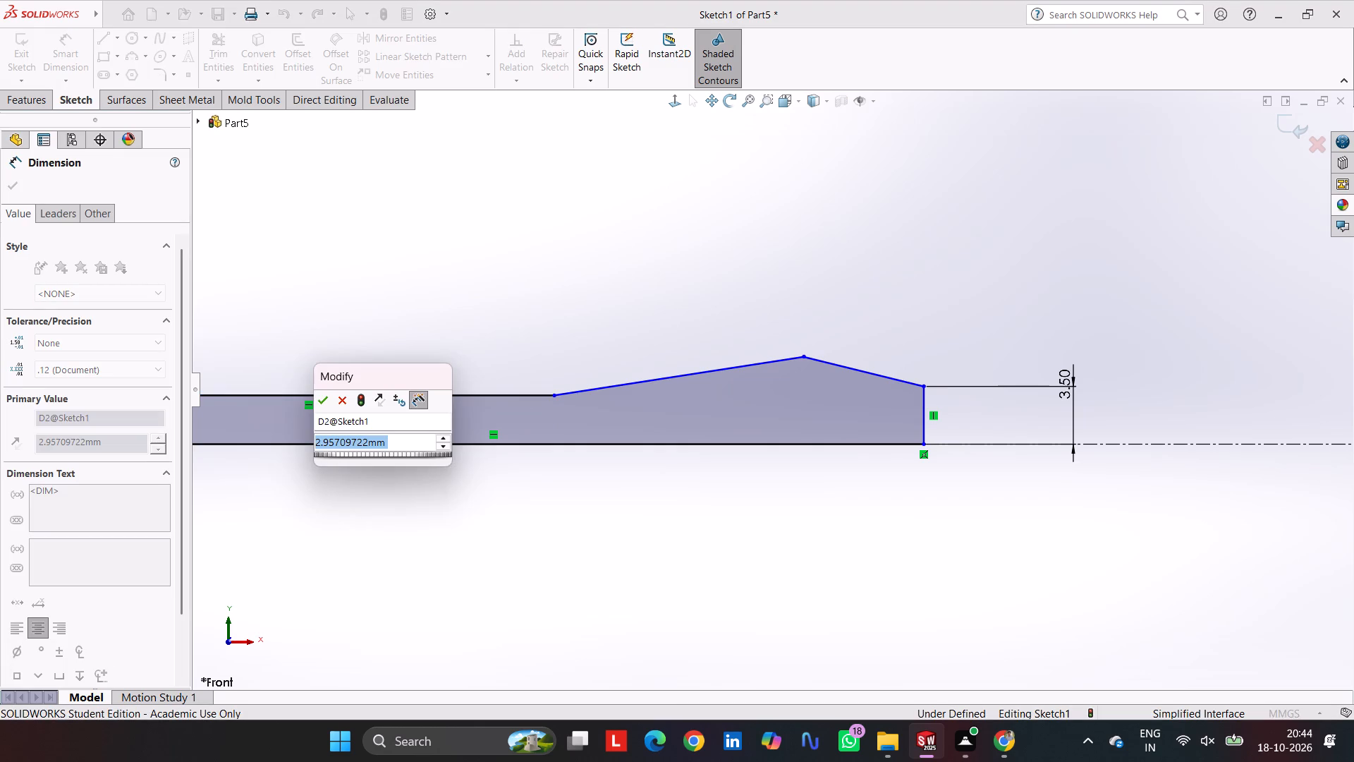
key("3")
key("Return")
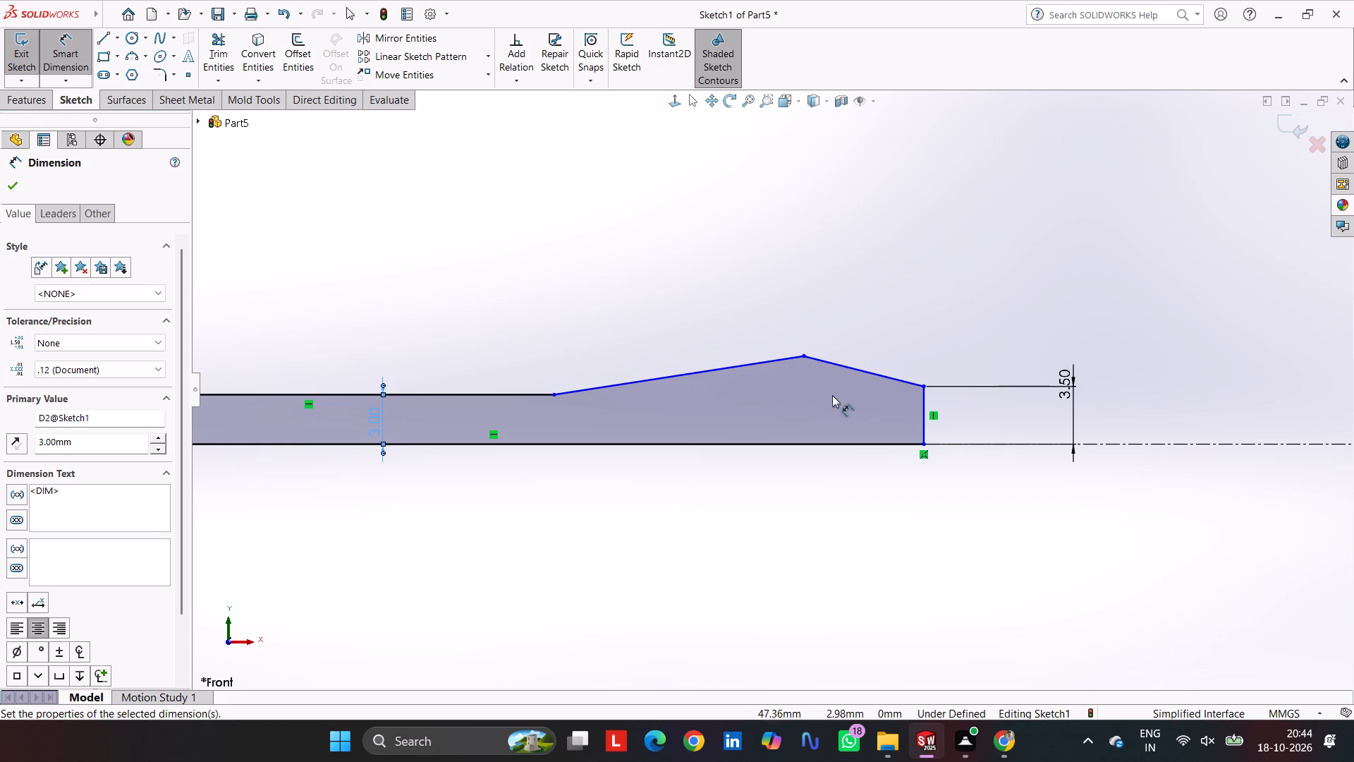
Dimension the horizontal distance from the start of the rising line to the profile's far bottom corner as 32 mm.
left_click(553, 396)
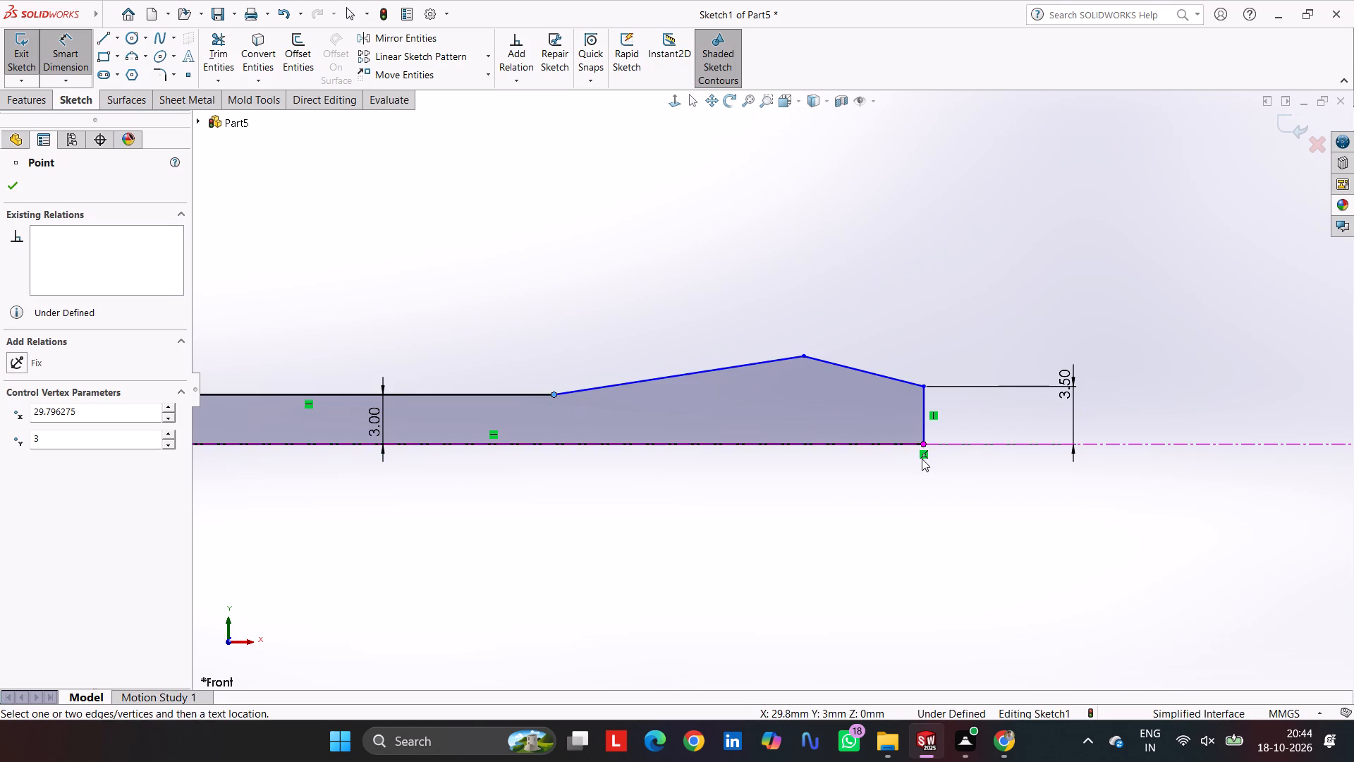
left_click(922, 444)
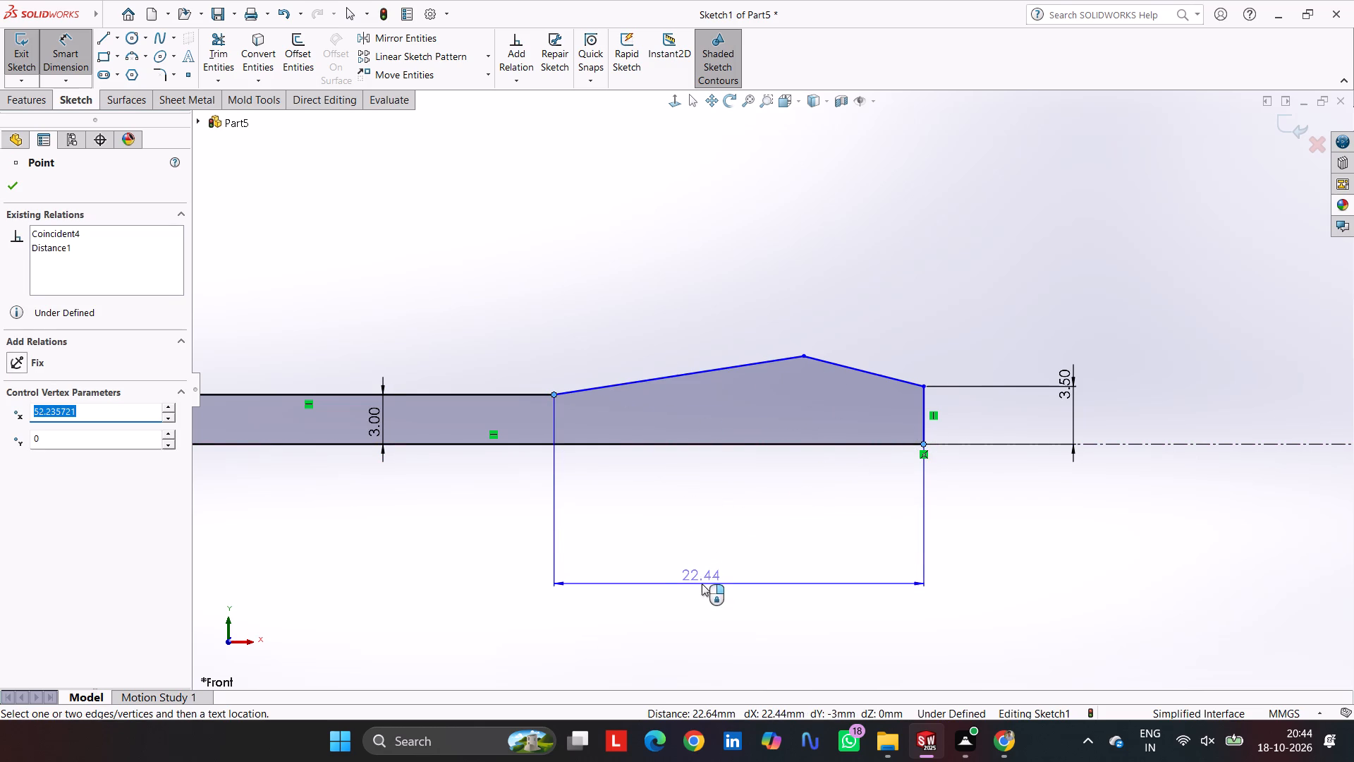
left_click(710, 571)
type("32")
key("Return")
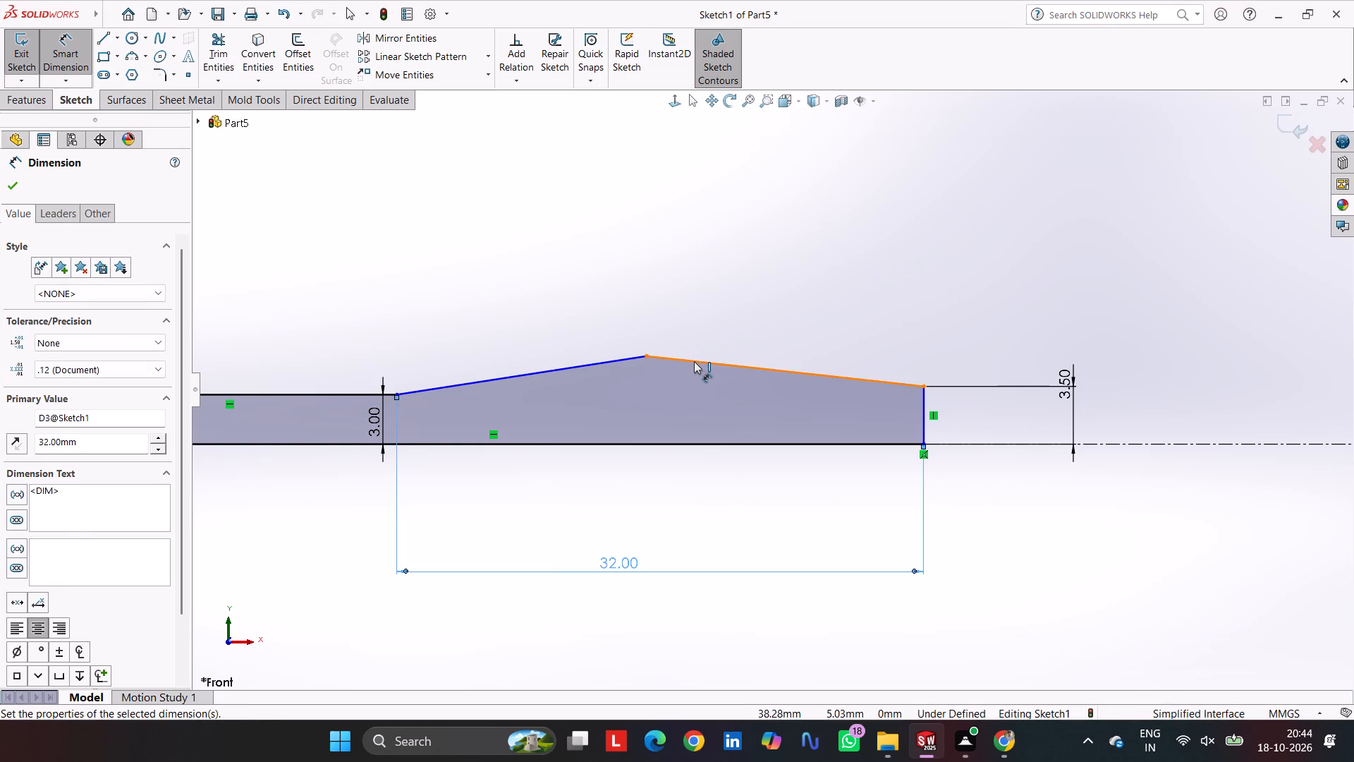
Dimension the descending line's horizontal length to 12 mm.
left_click(694, 361)
left_click(713, 274)
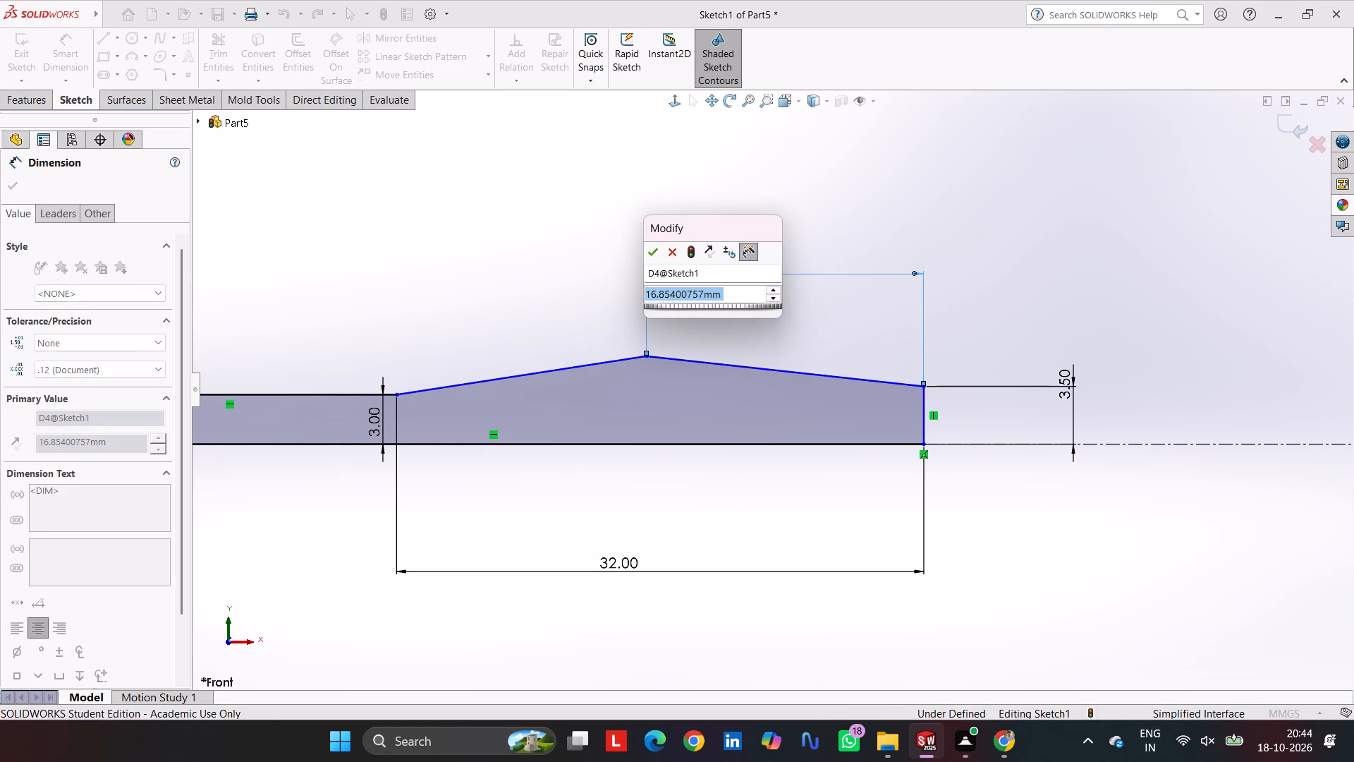
type("12")
key("Return")
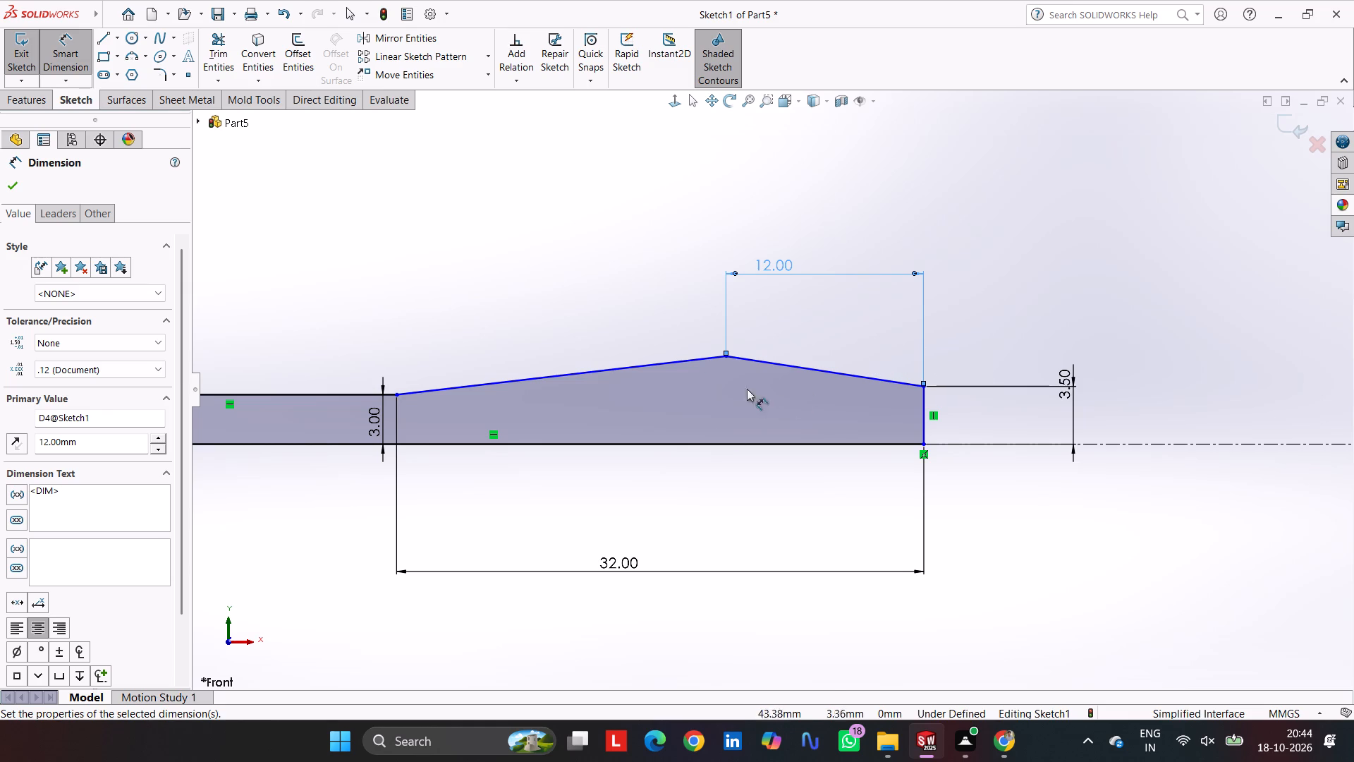
Dimension the height of the profile's peak above the bottom axis line to 6 mm.
left_click(727, 354)
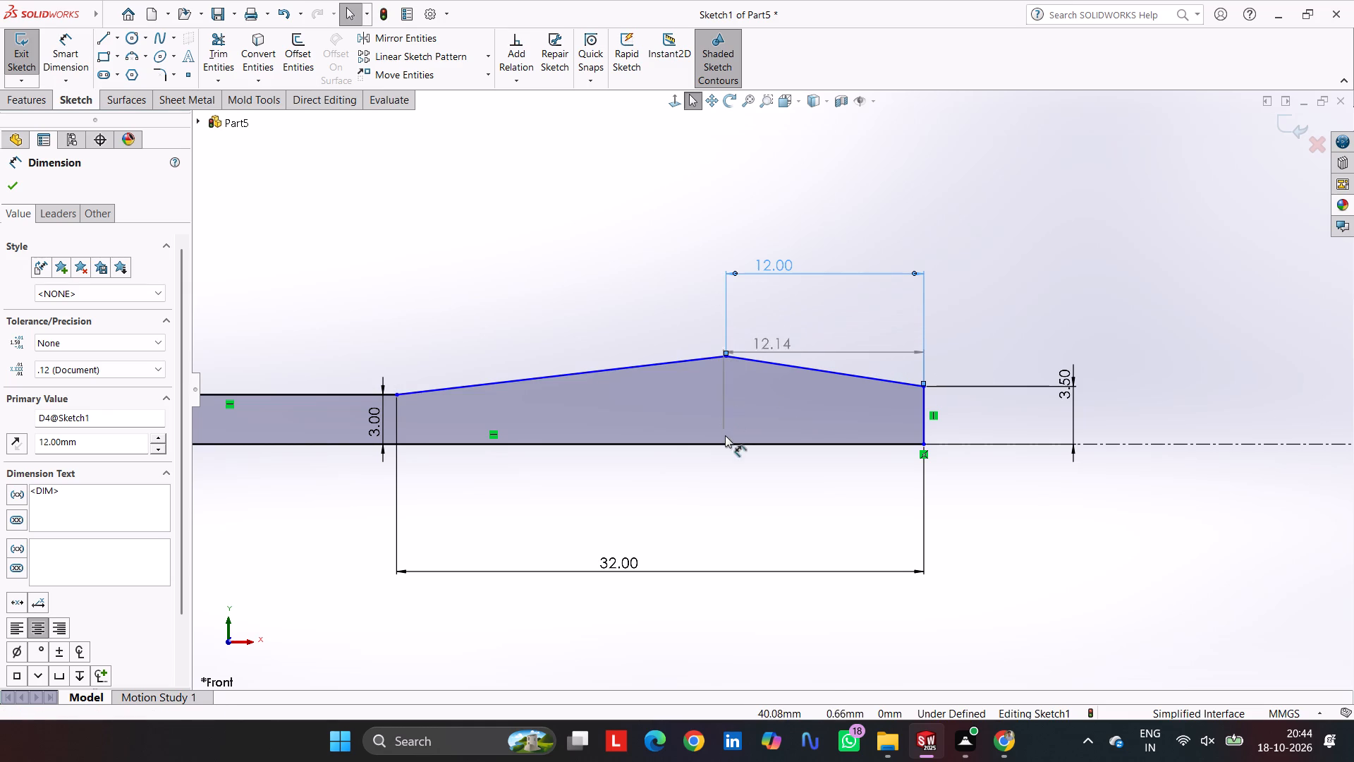
left_click(73, 41)
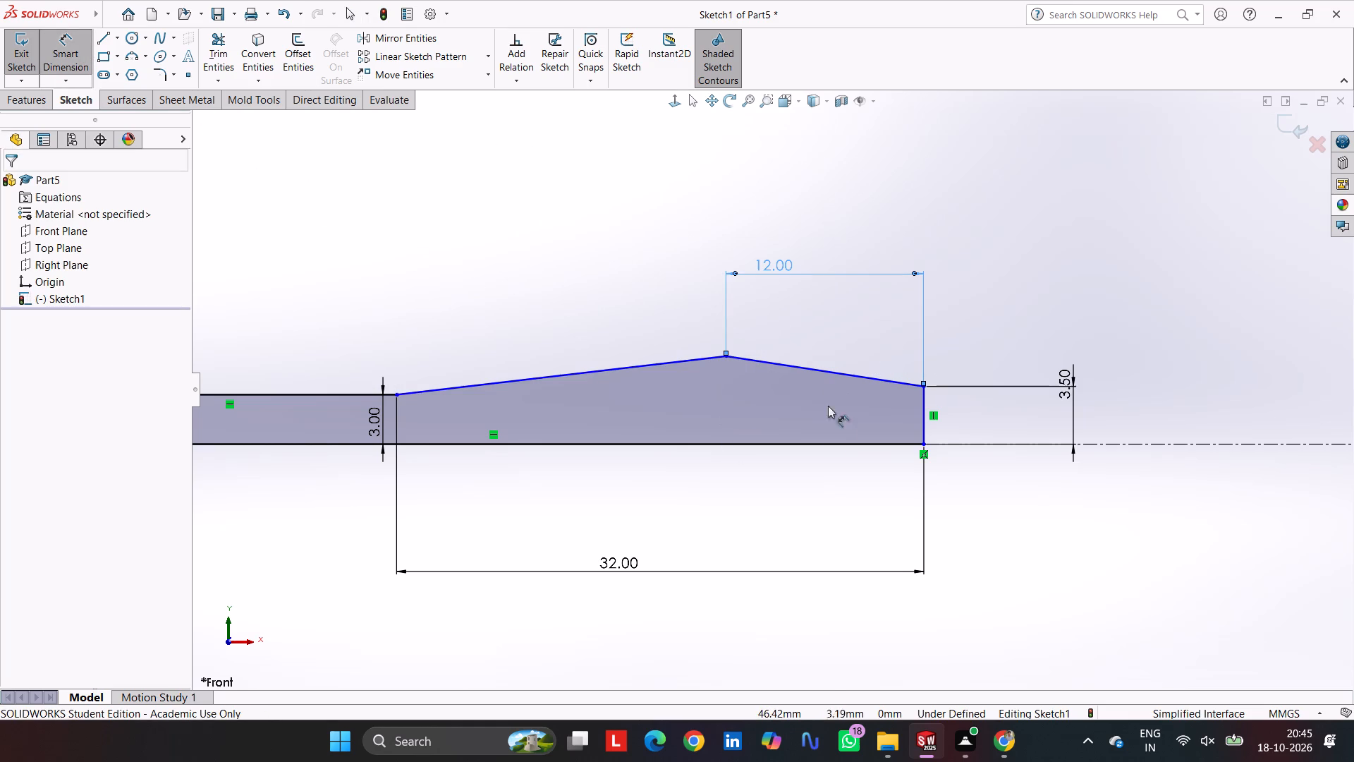
left_click(821, 444)
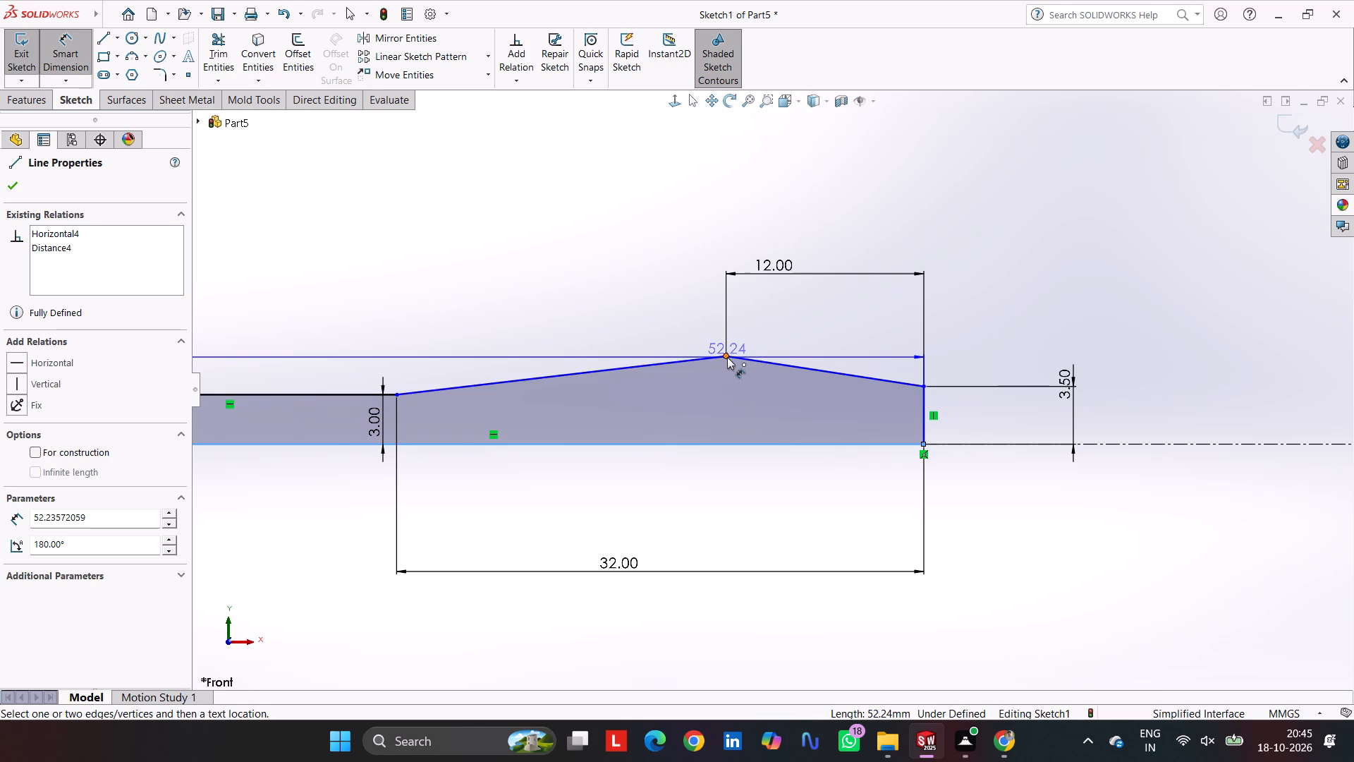
left_click(727, 357)
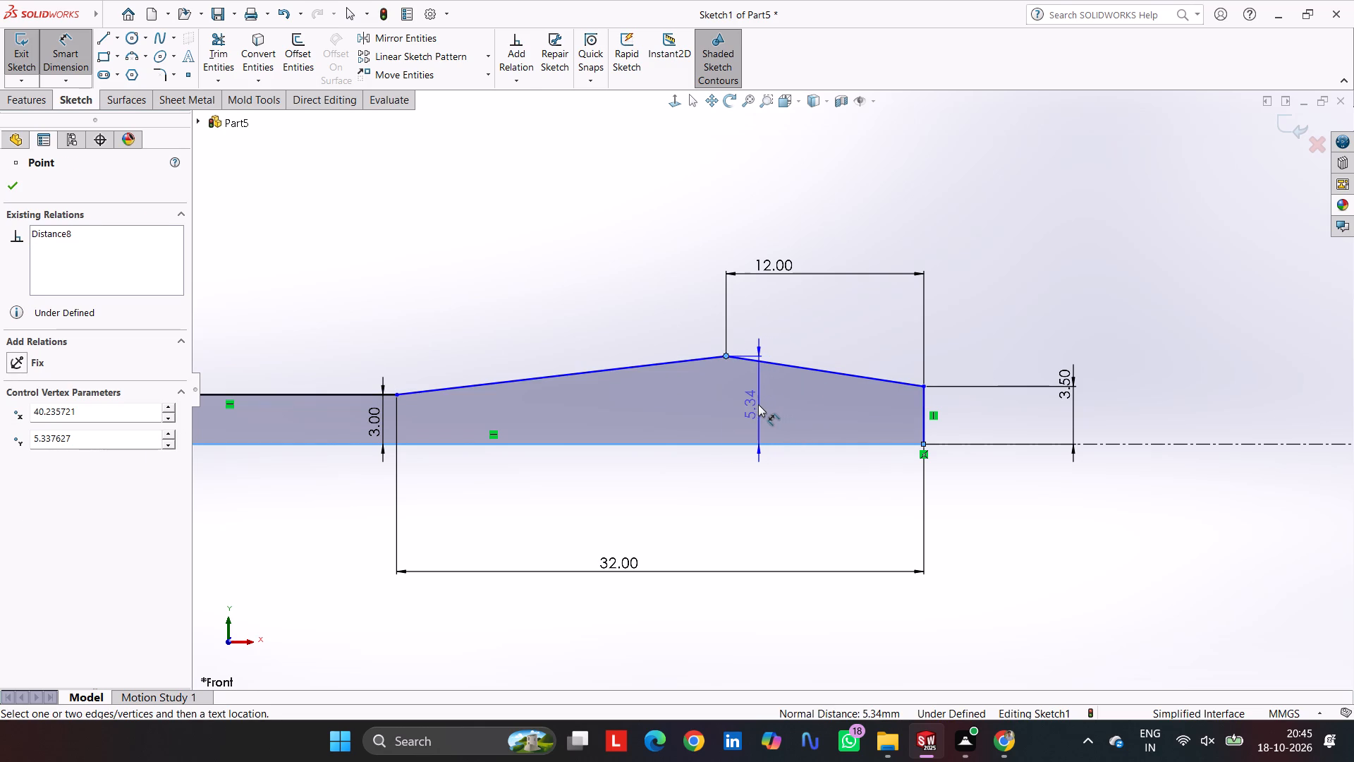
left_click(764, 401)
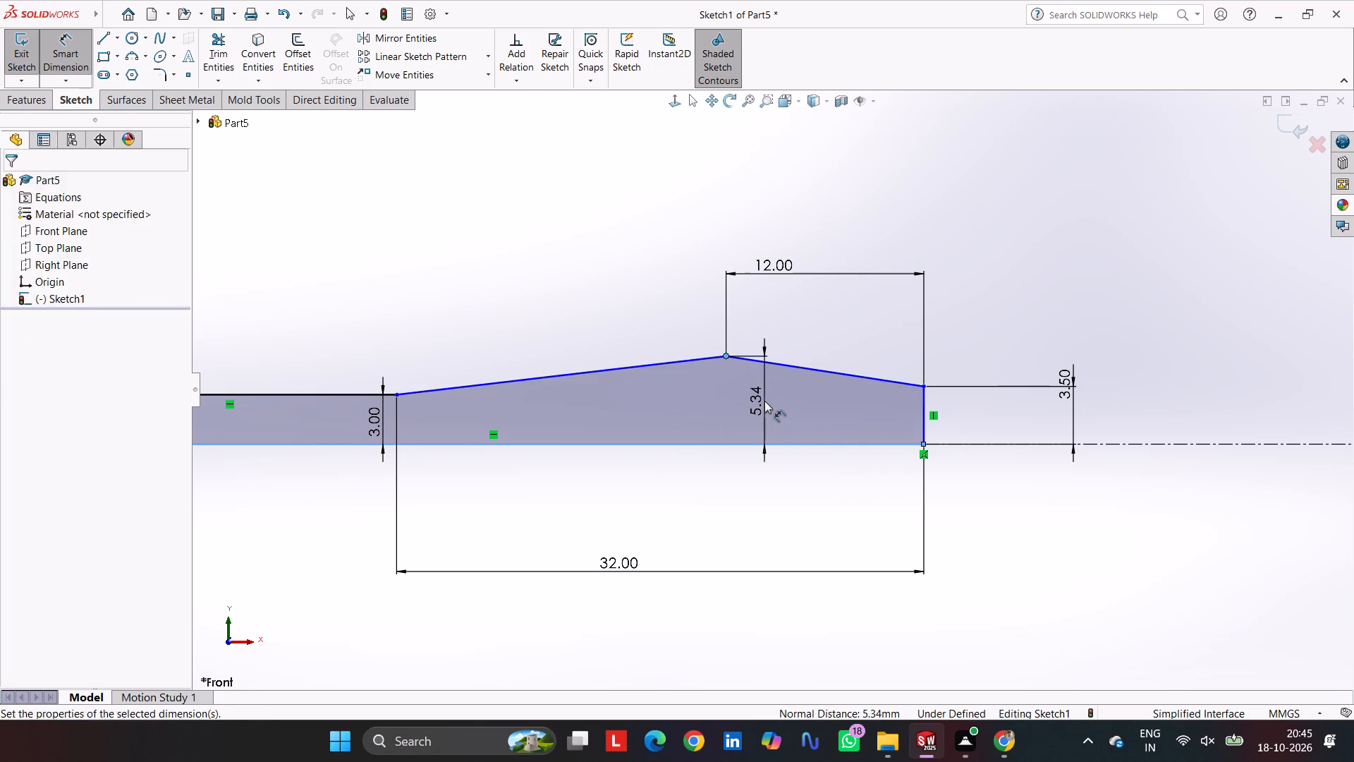
key("6")
key("Return")
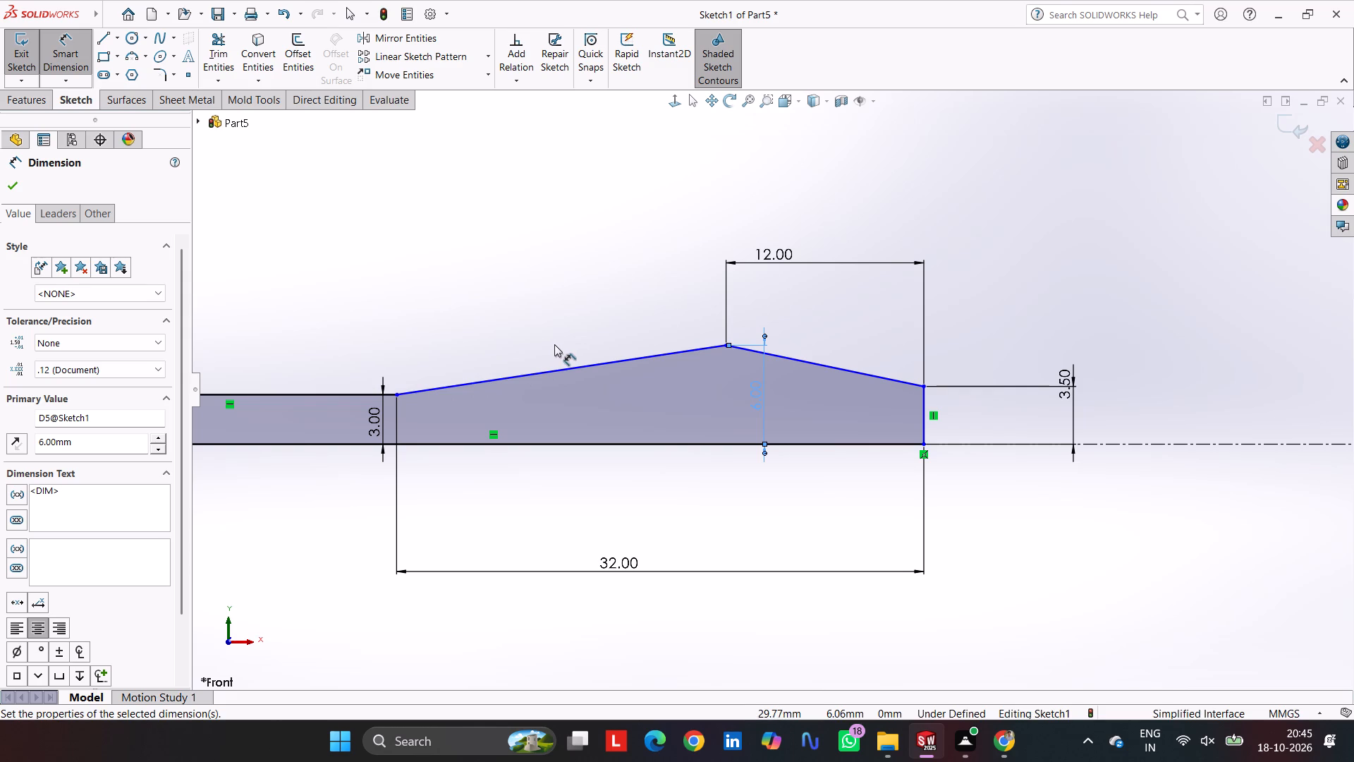
Dimension the overall length of the profile's bottom axis line to 76+32, giving 108 mm.
scroll(538, 370, "up", 6)
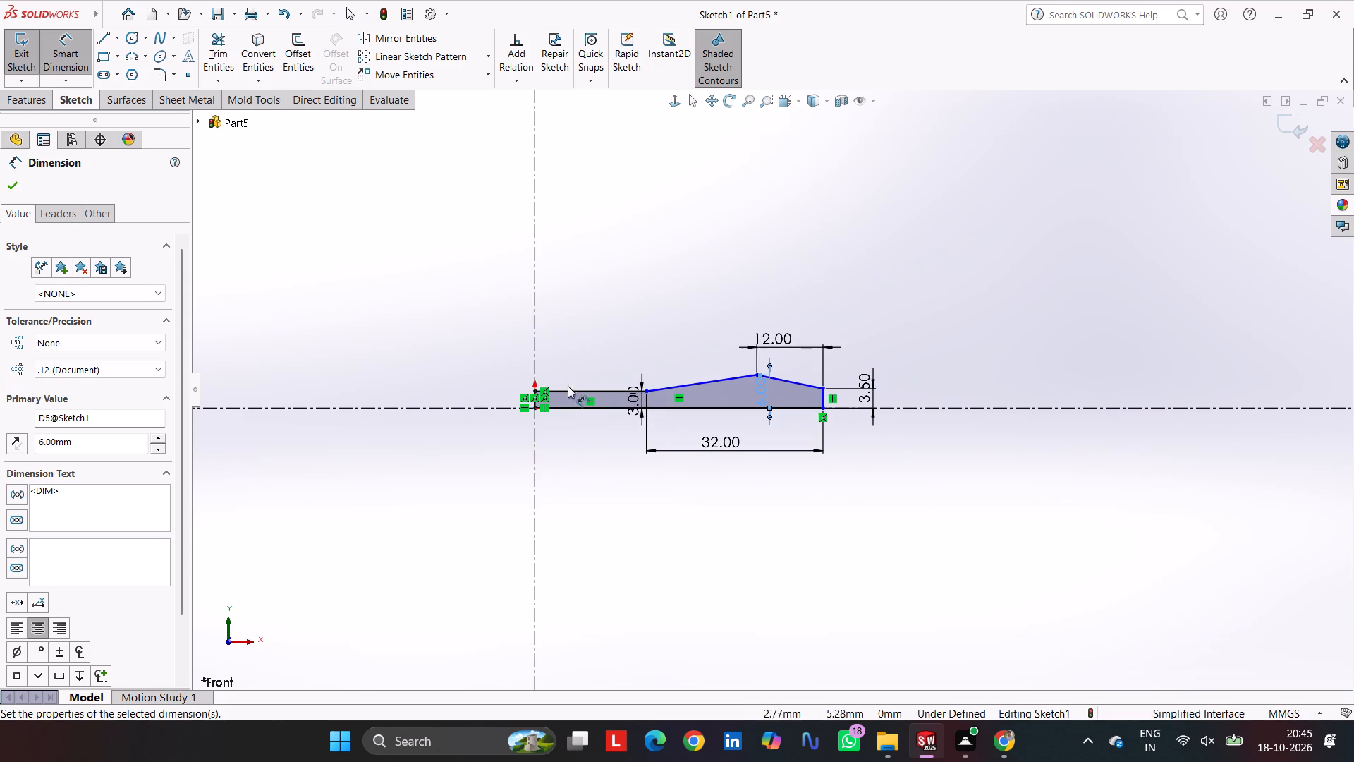
left_click(593, 410)
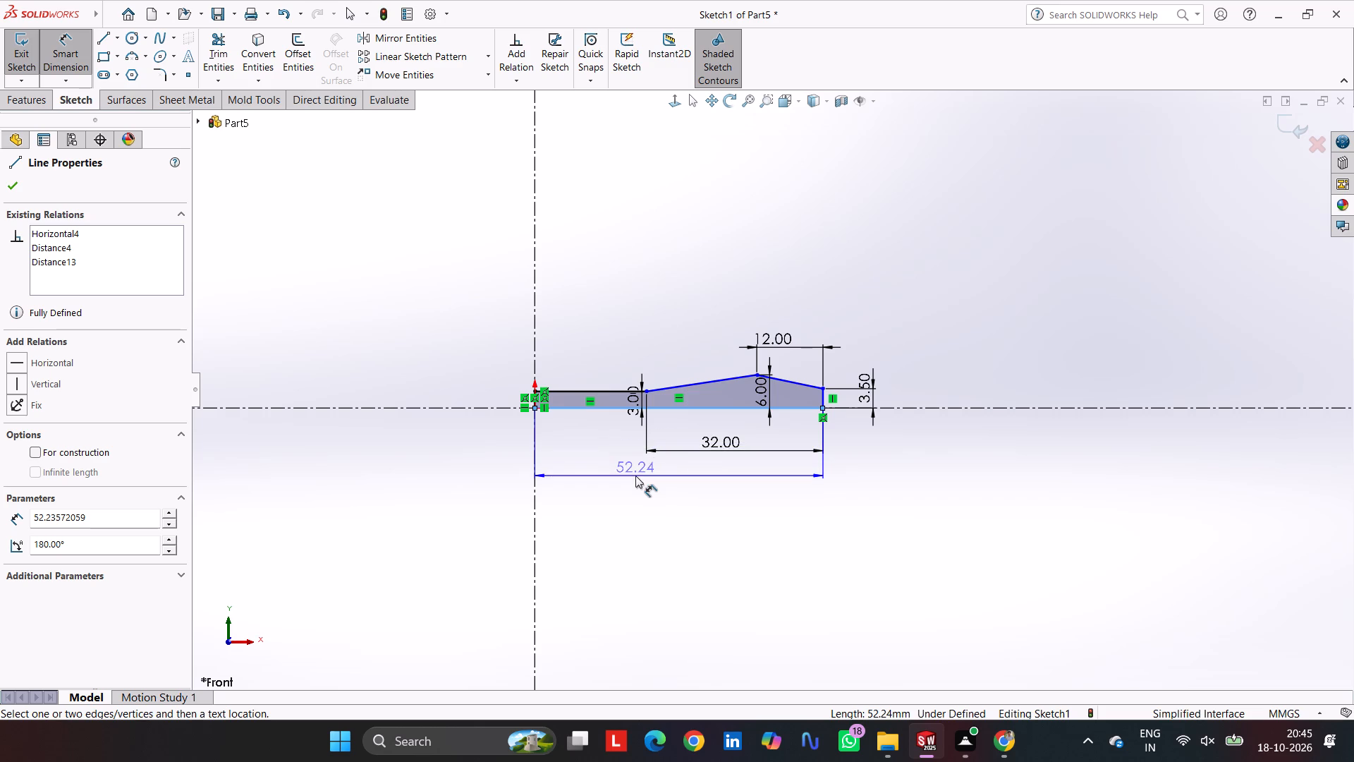
key("Escape")
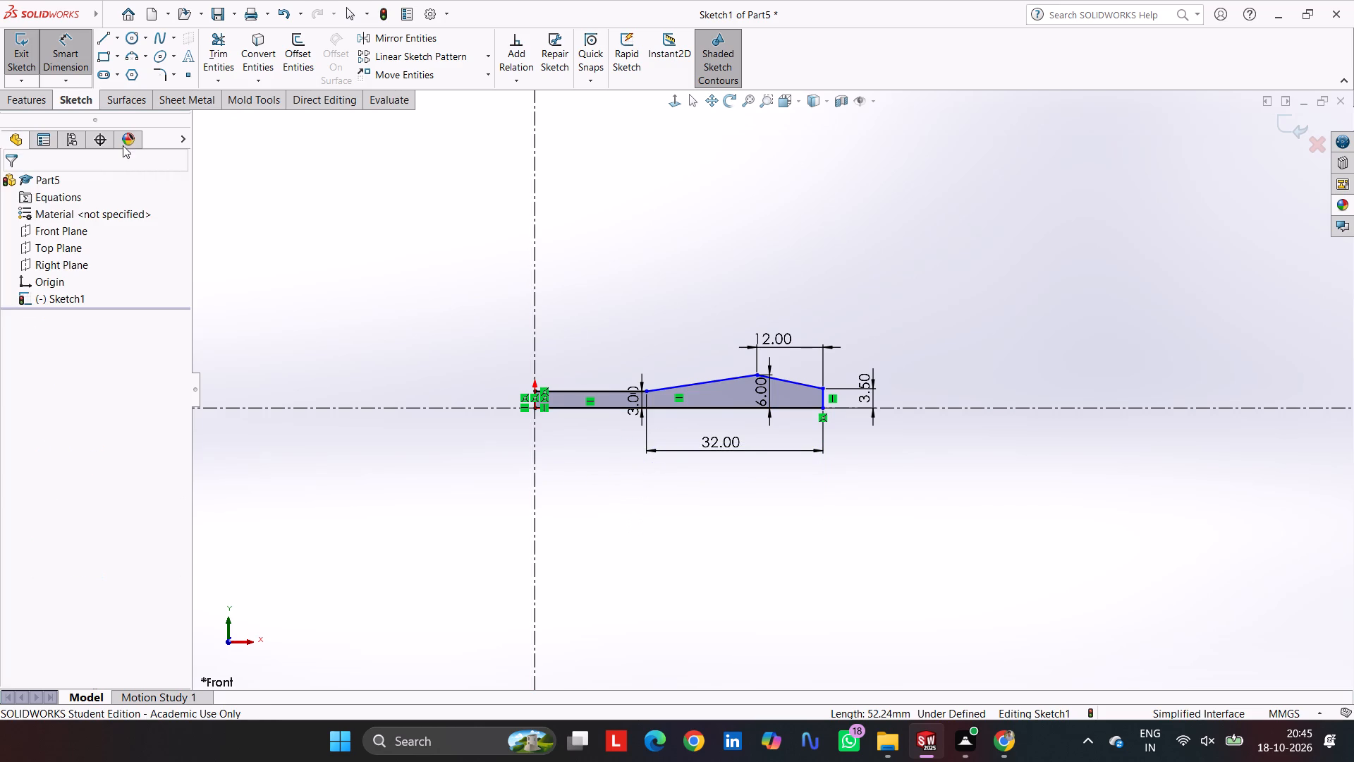
left_click(603, 409)
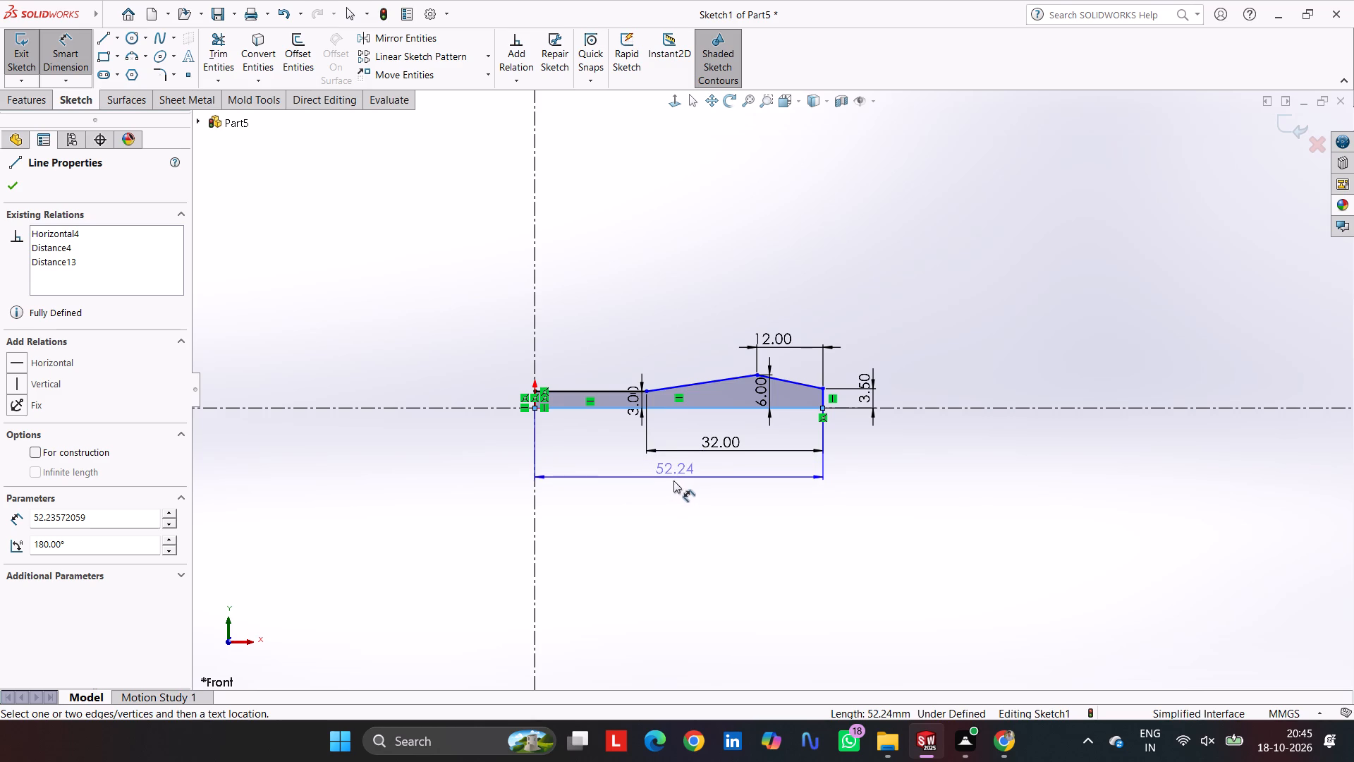
left_click(674, 500)
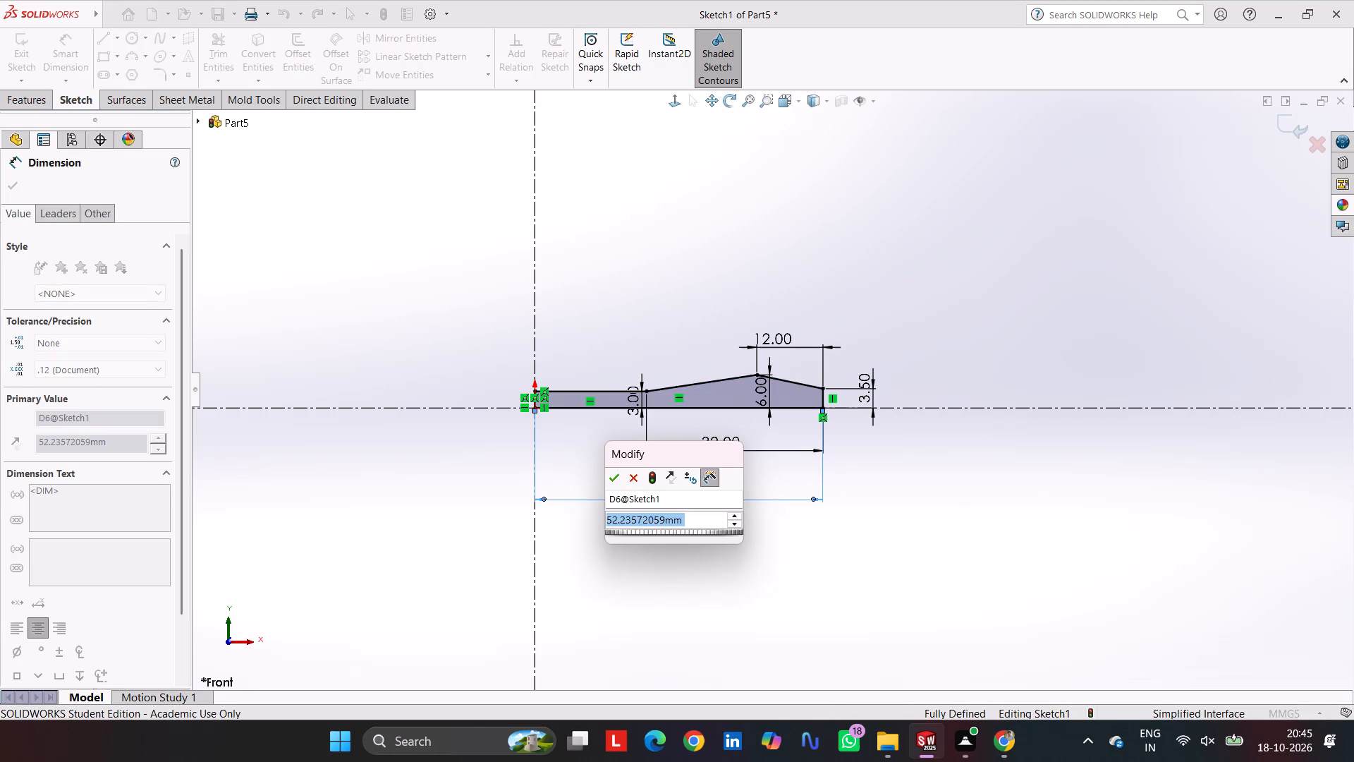
type("76")
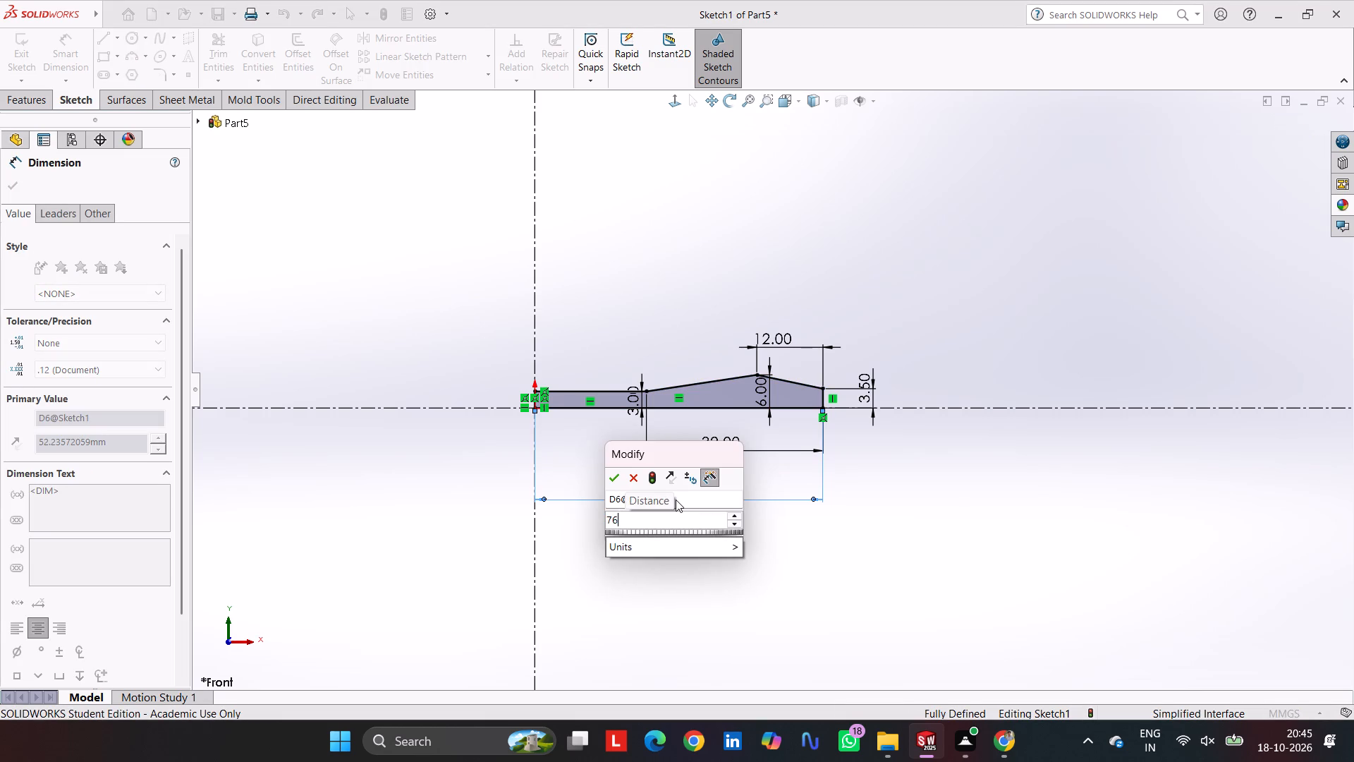
key("shift+plus")
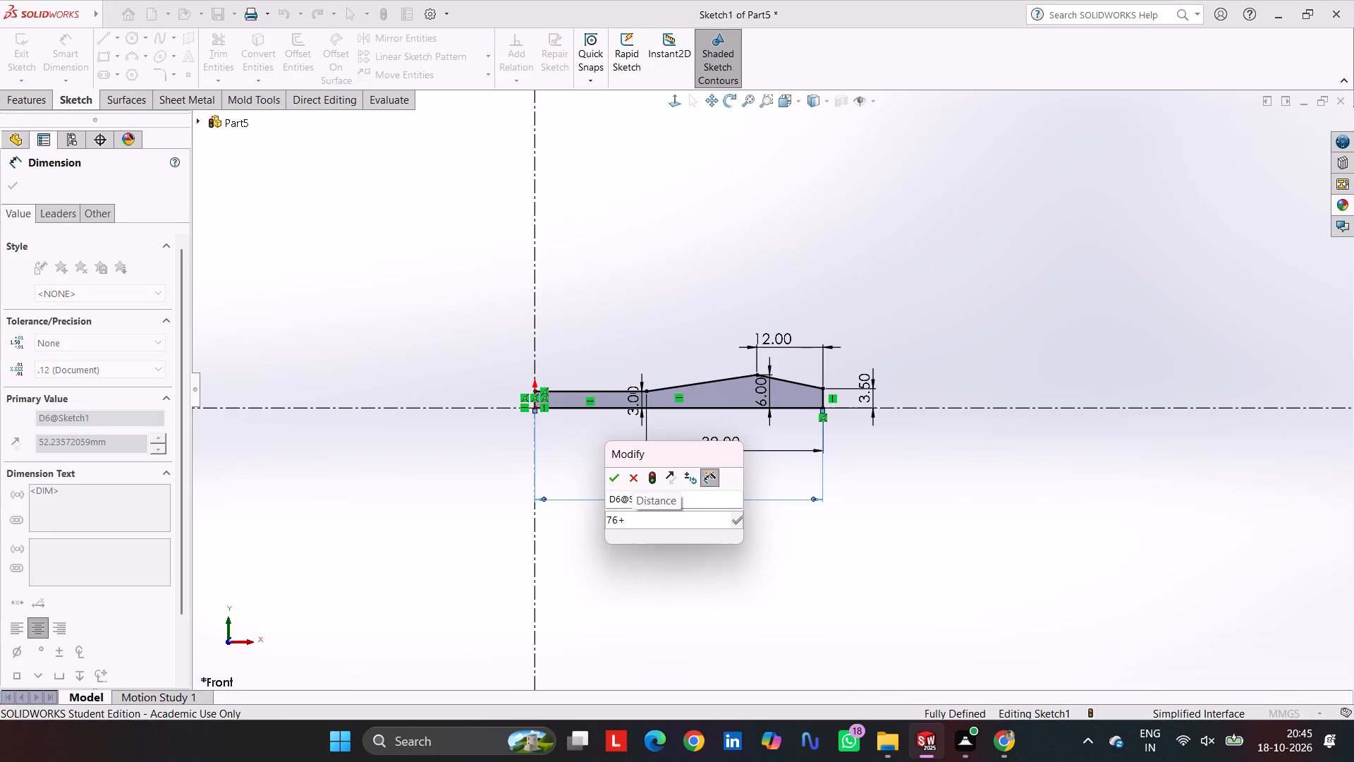
type("32")
key("Return")
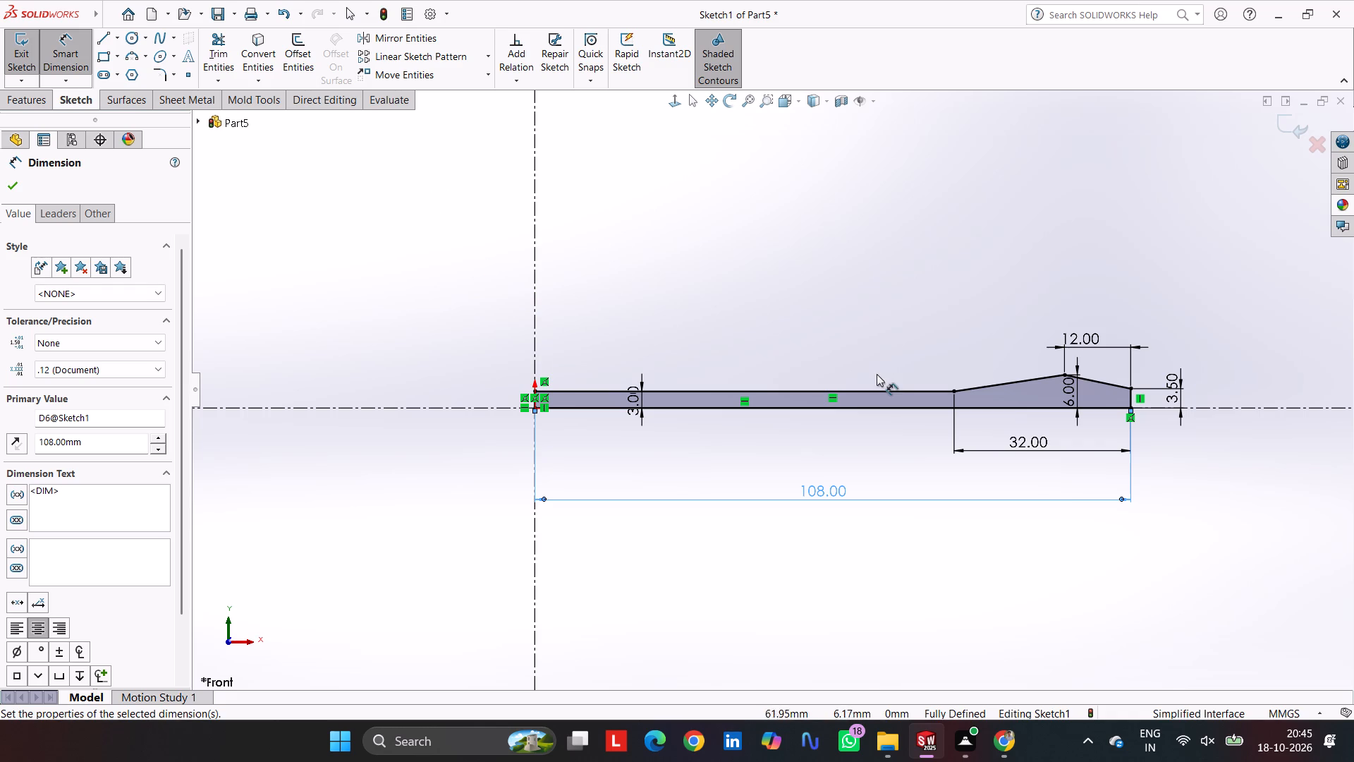
Revolve the closed half-profile 360 degrees about the horizontal centerline into a solid shaft.
left_click(31, 107)
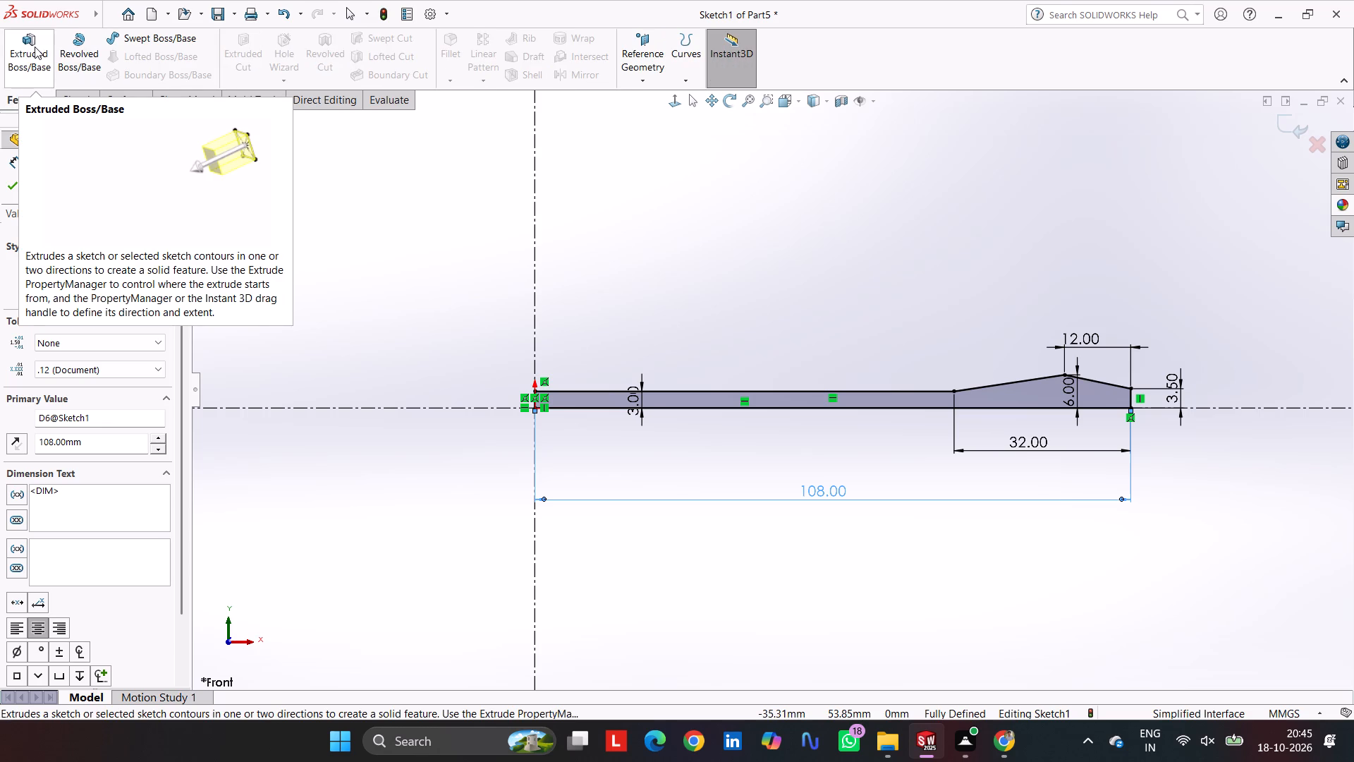
left_click(75, 49)
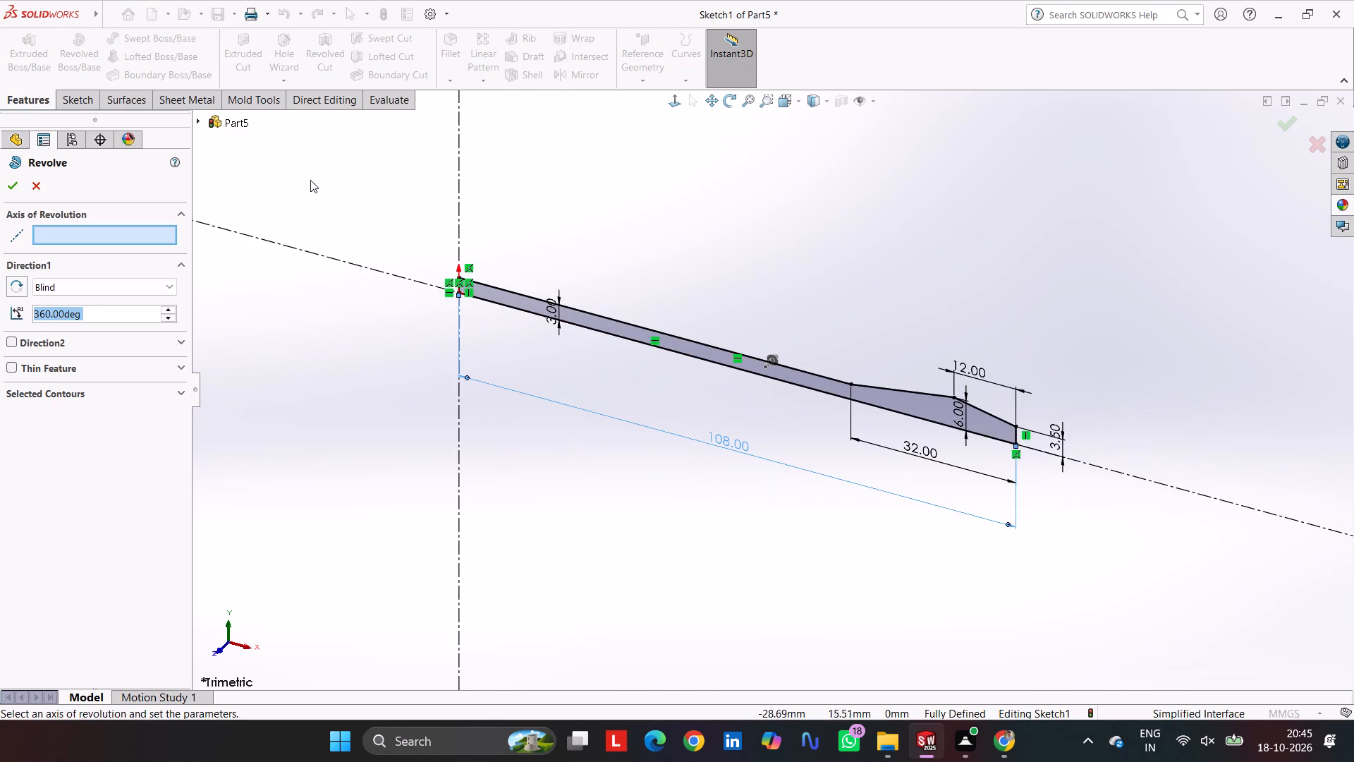
left_click(343, 263)
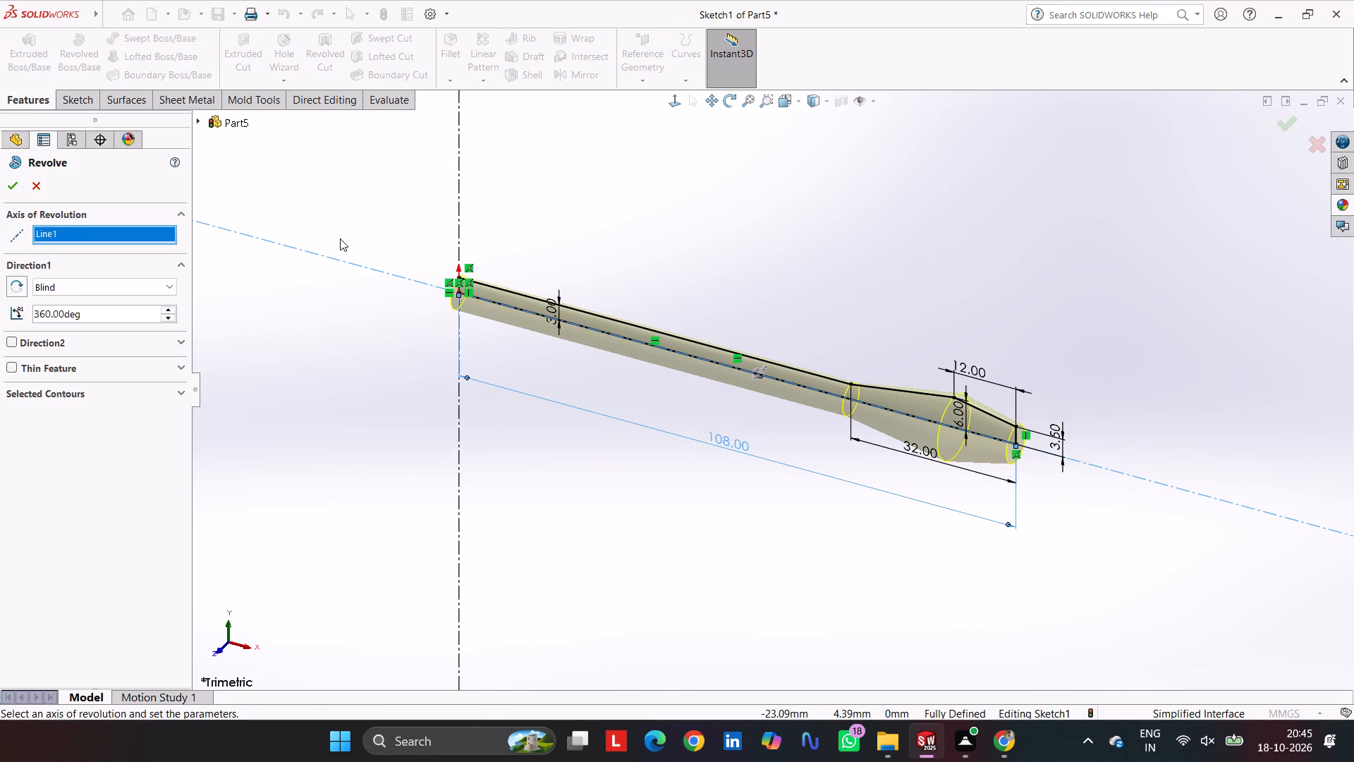
key("Return")
left_click(751, 185)
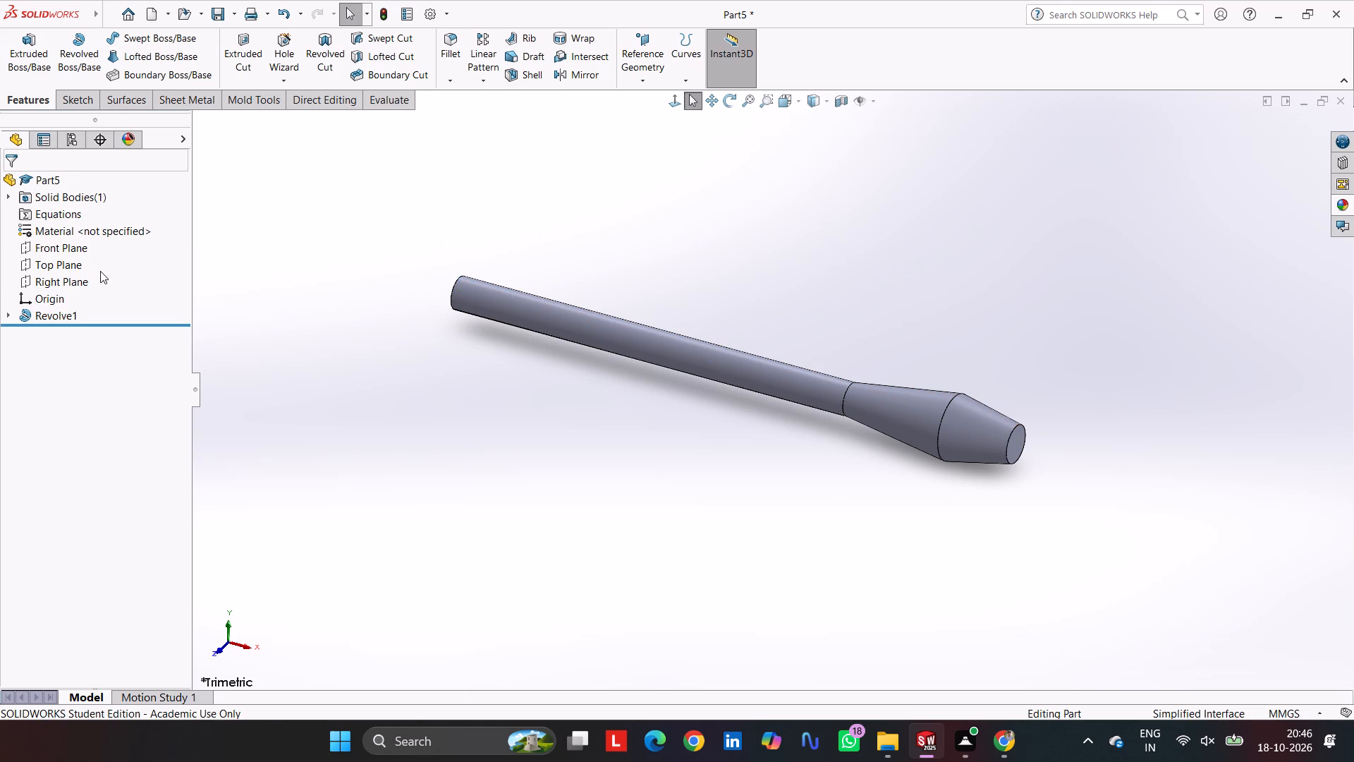
Start a new sketch on the Top Plane of the revolved shaft.
left_click(58, 262)
middle_click_drag(511, 239, 535, 208)
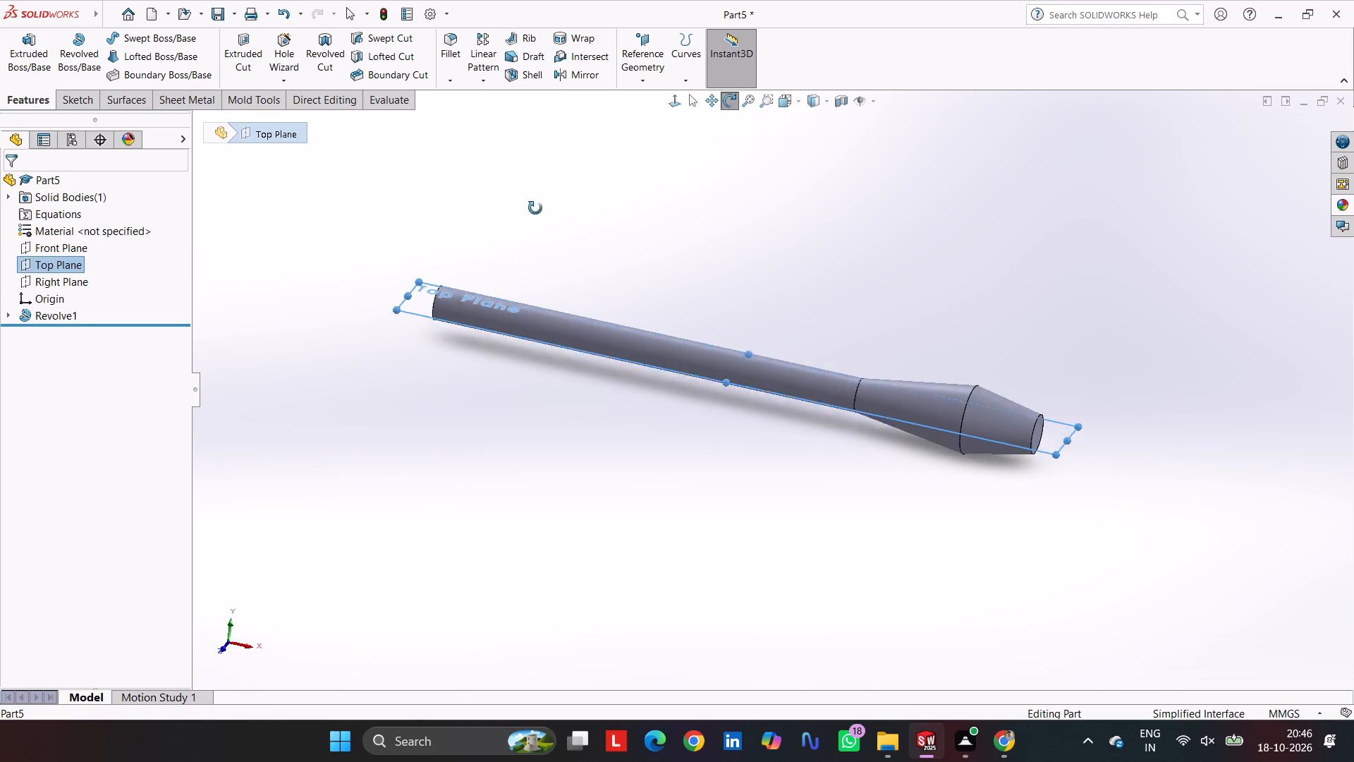
middle_click_drag(535, 208, 520, 150)
left_click(79, 96)
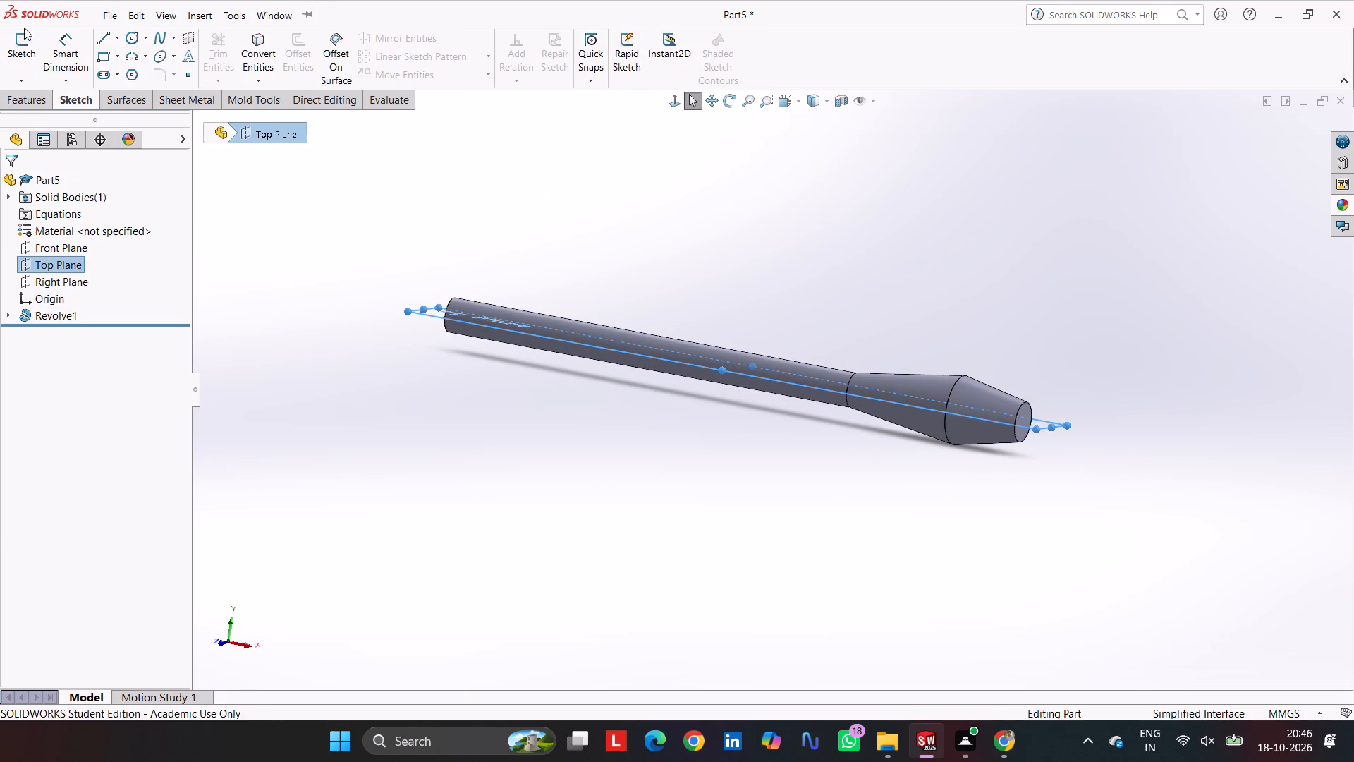
left_click(18, 42)
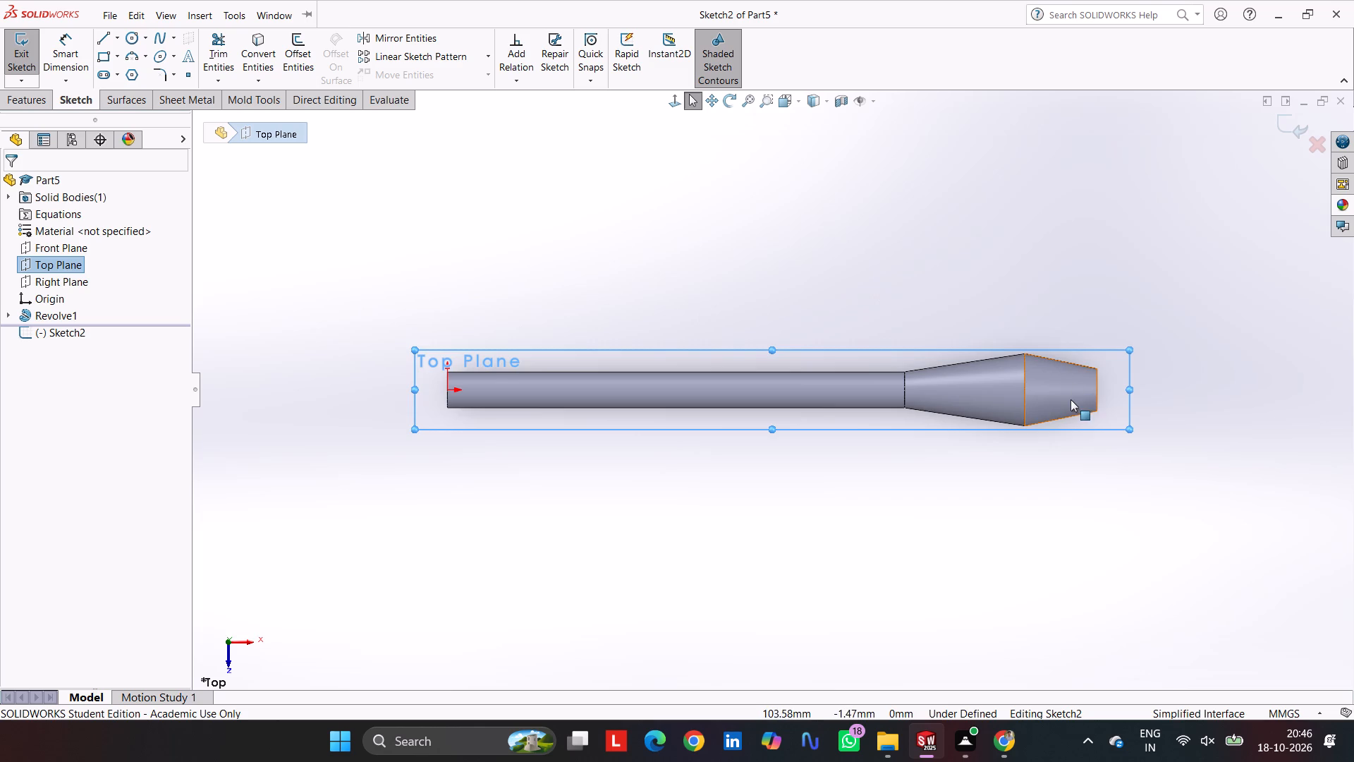
scroll(1071, 399, "down", 6)
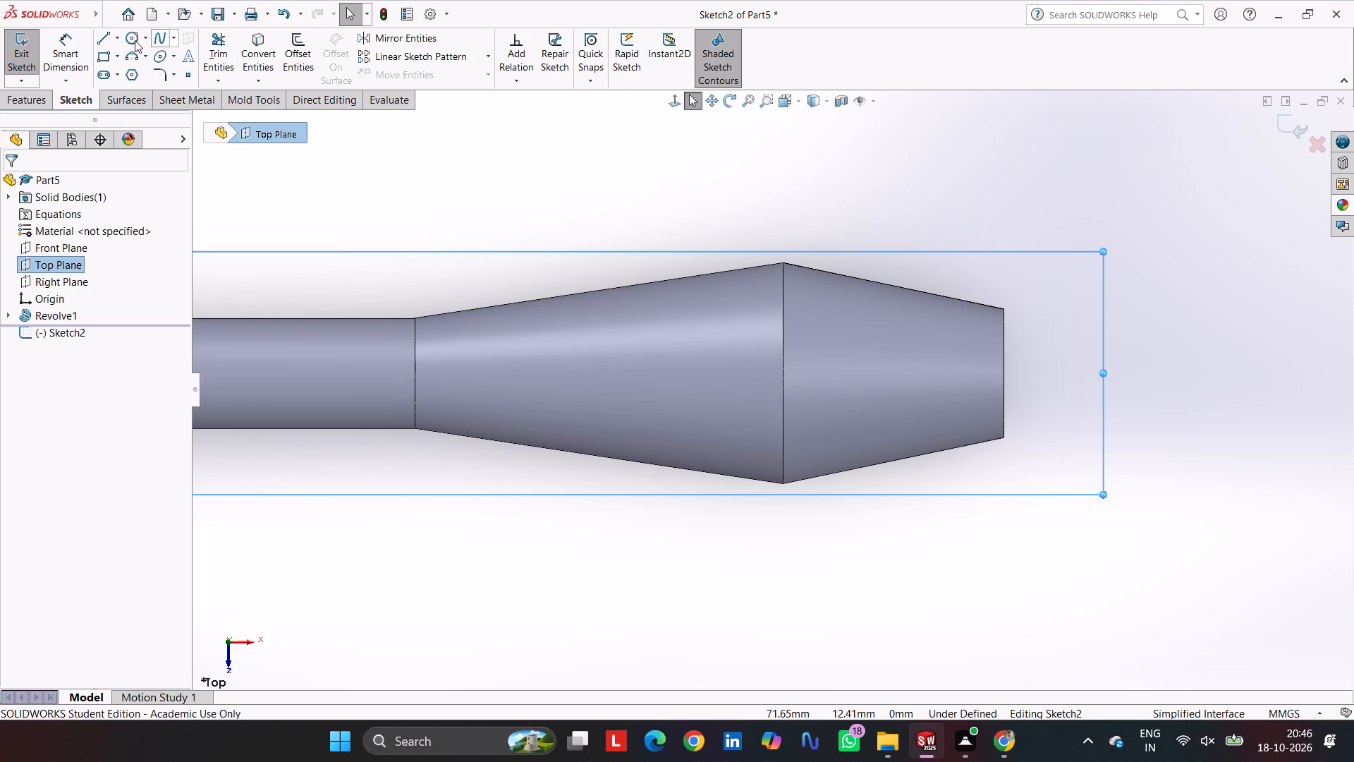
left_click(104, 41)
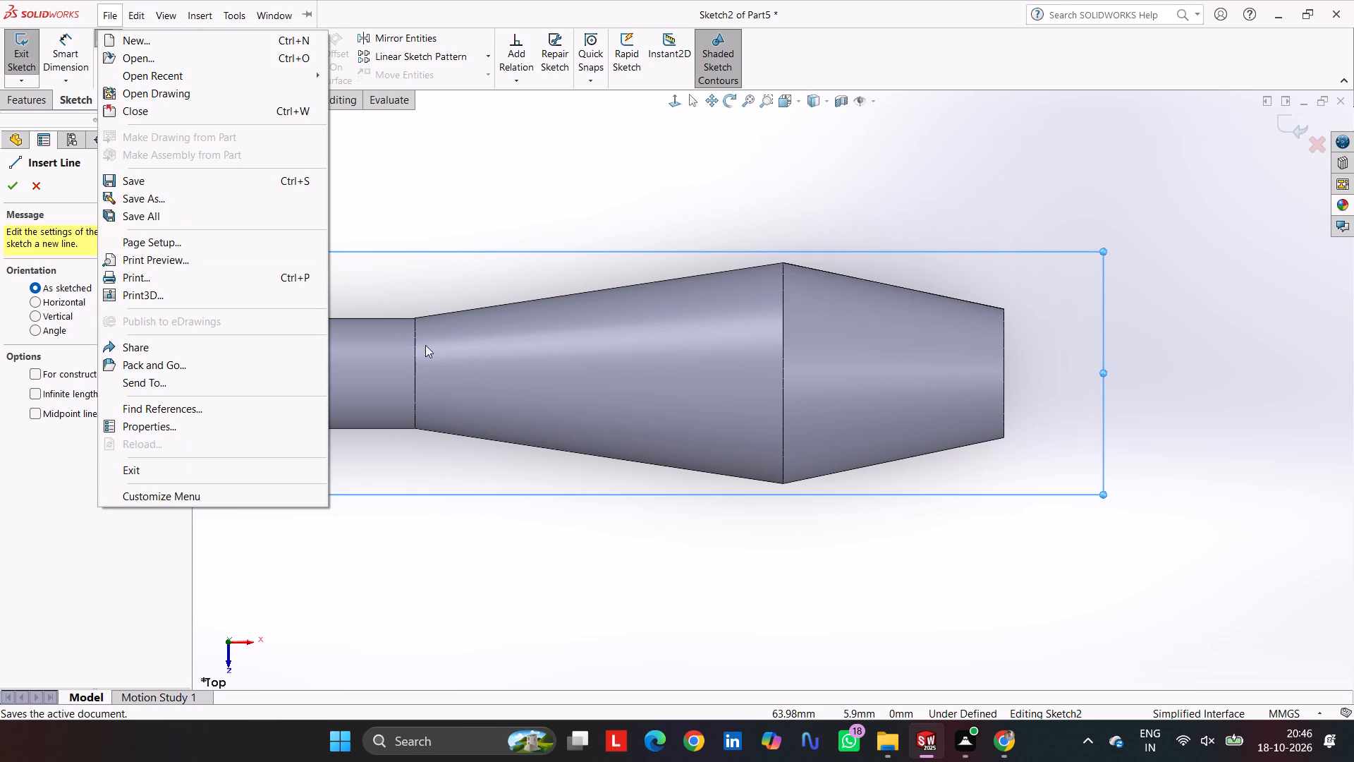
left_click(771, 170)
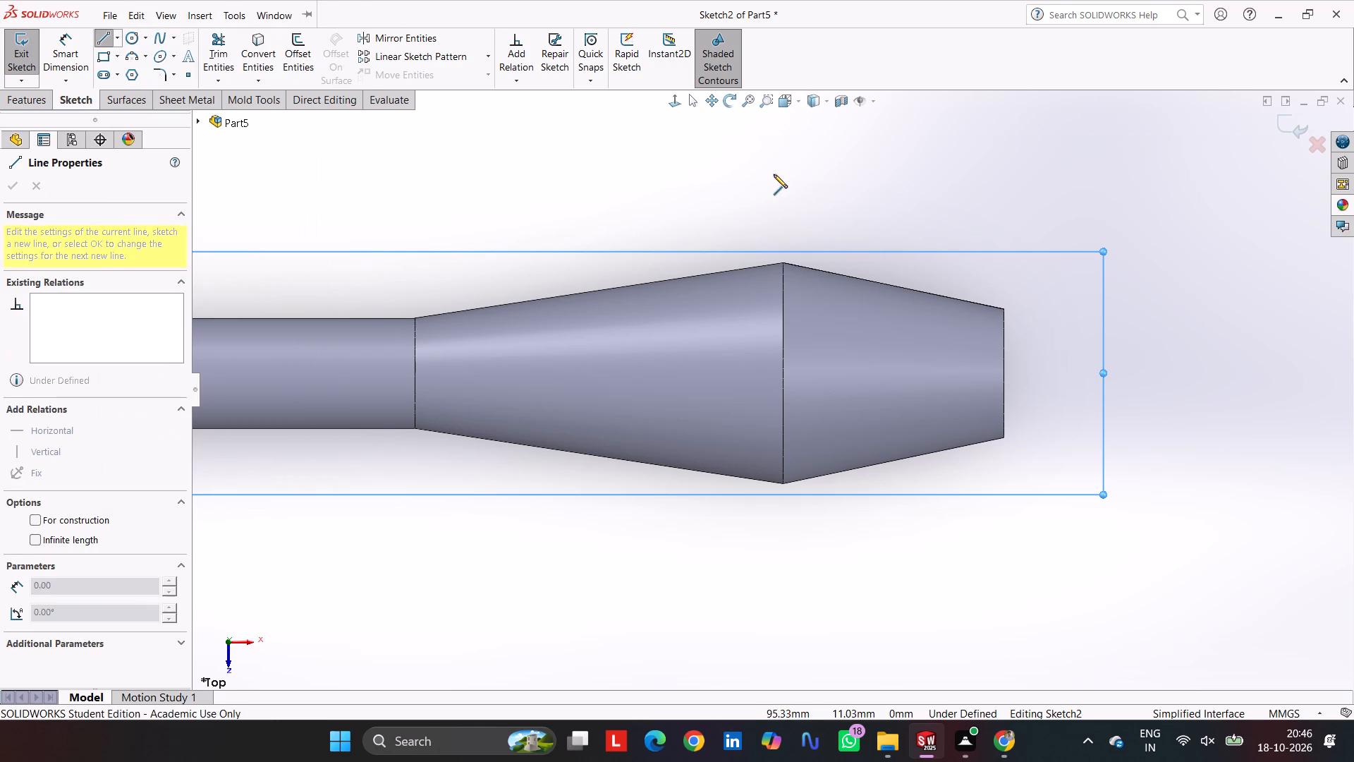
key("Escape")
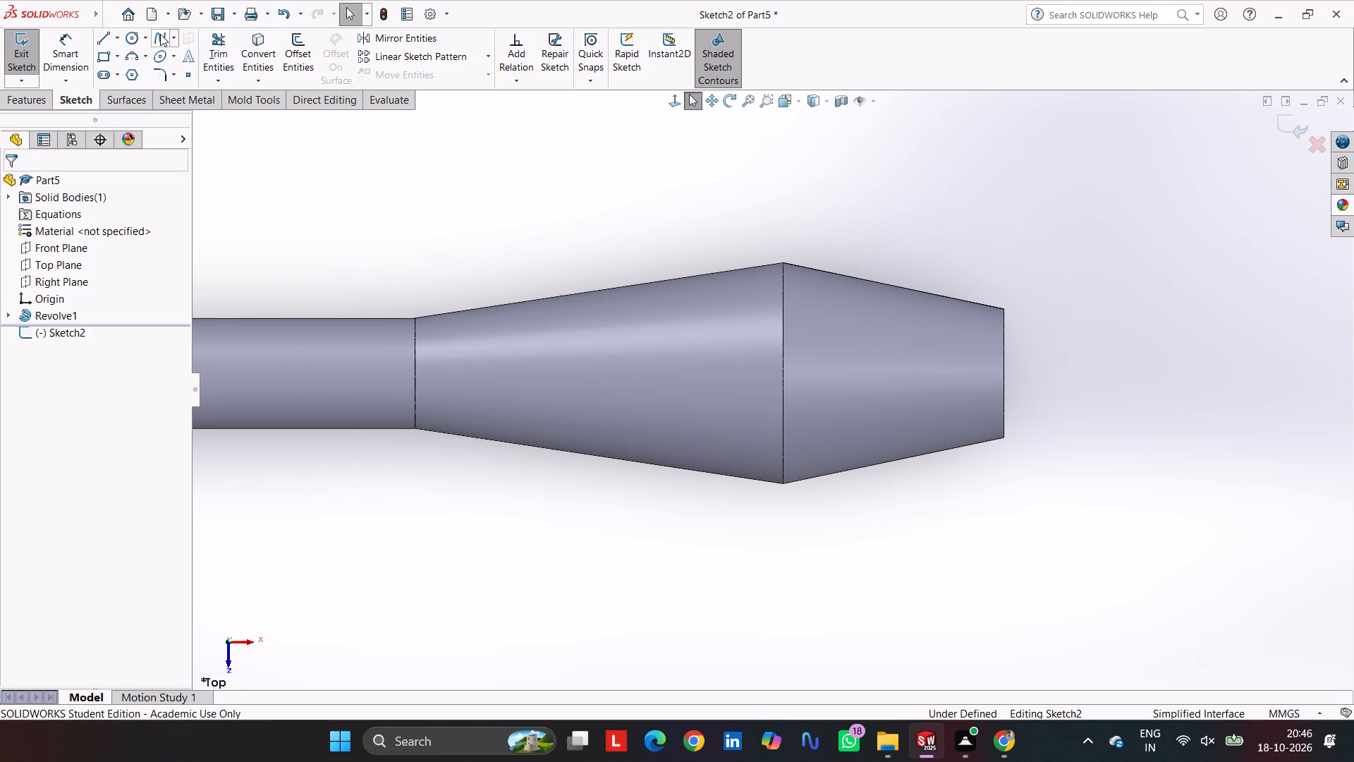
Draw a closed four-line profile over the tip's upper half: slanted line from end face to taper start, 32 mm horizontal top, about 9 mm end line.
left_click(104, 32)
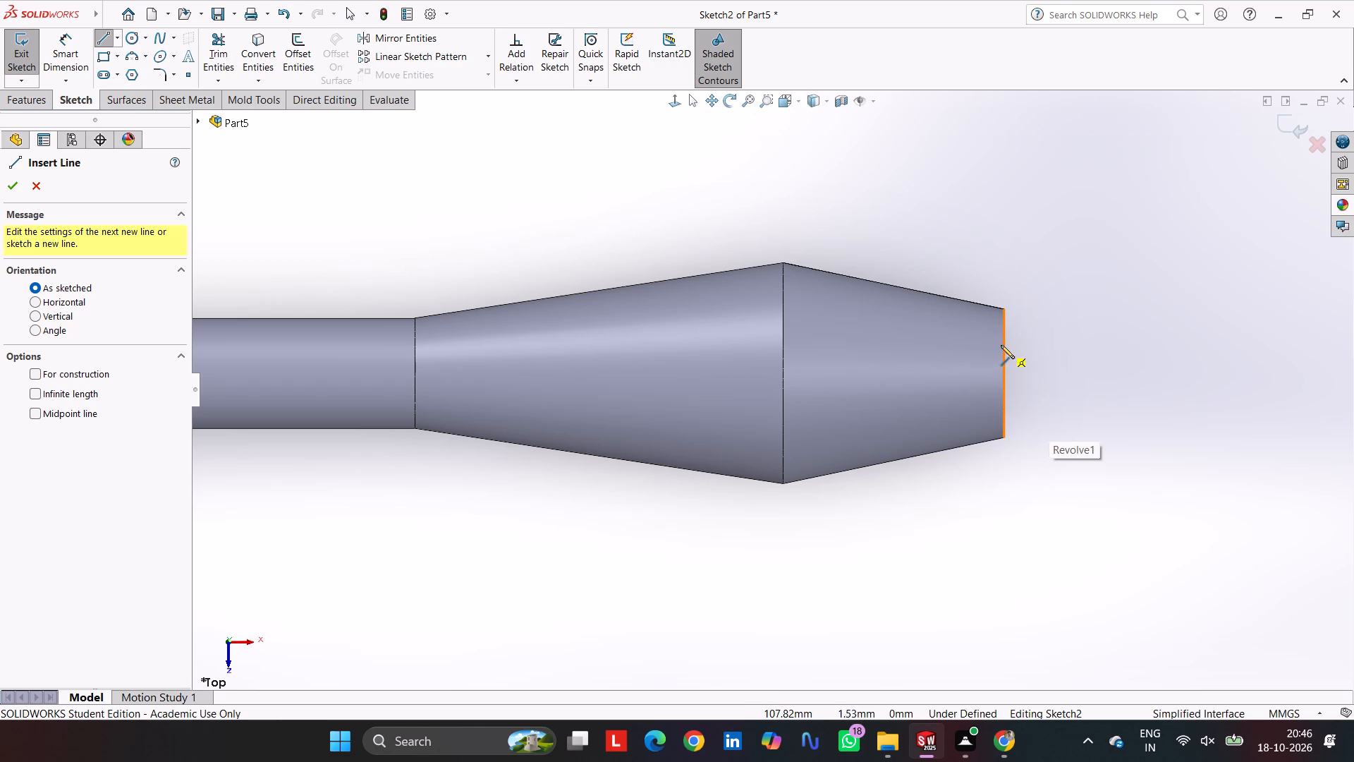
left_click_drag(1005, 341, 991, 346)
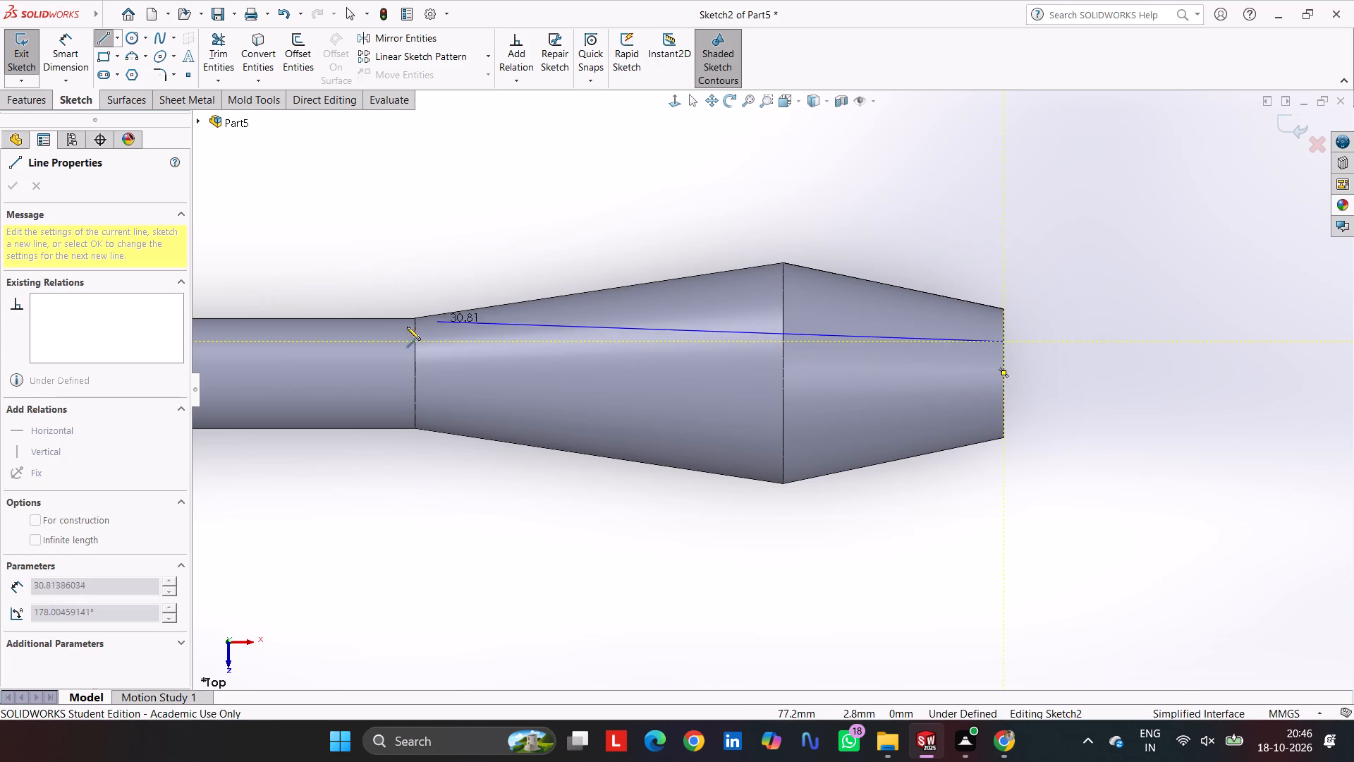
left_click(414, 317)
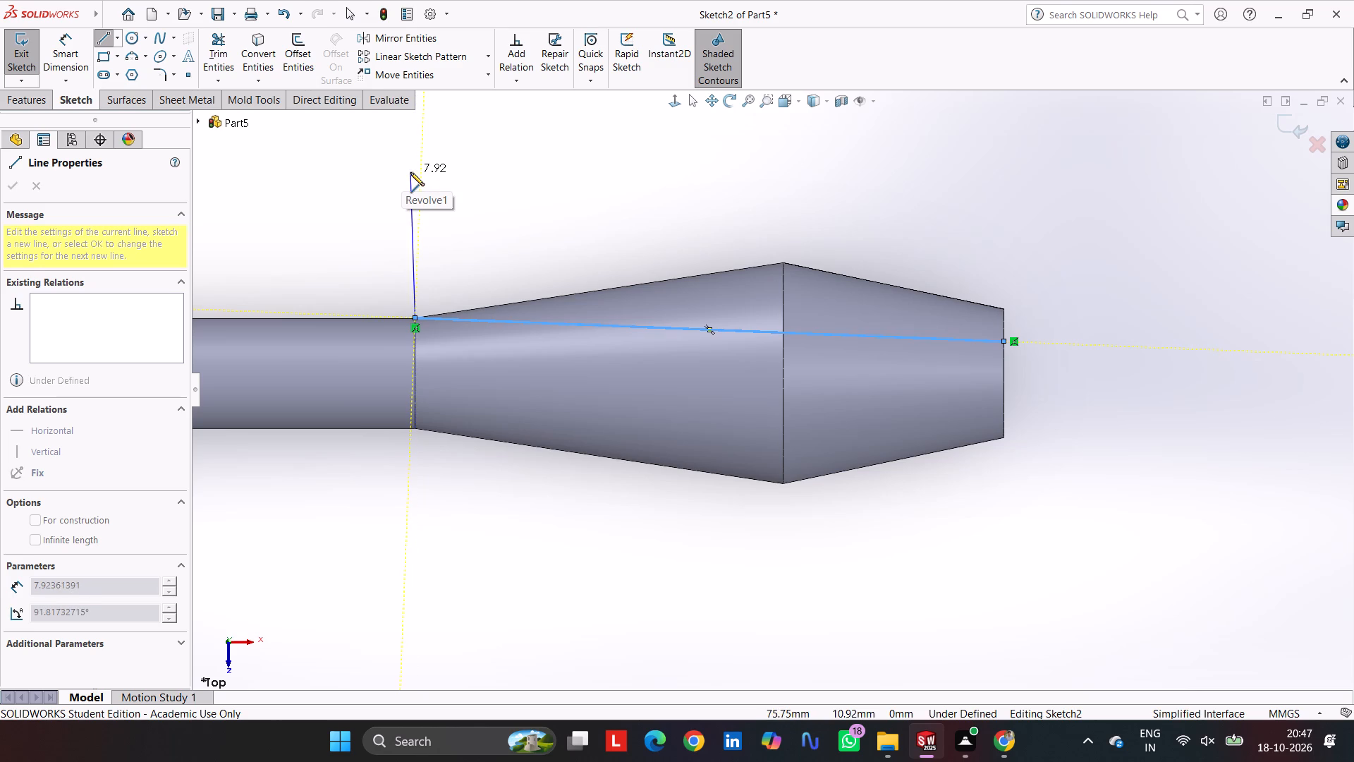
left_click(419, 176)
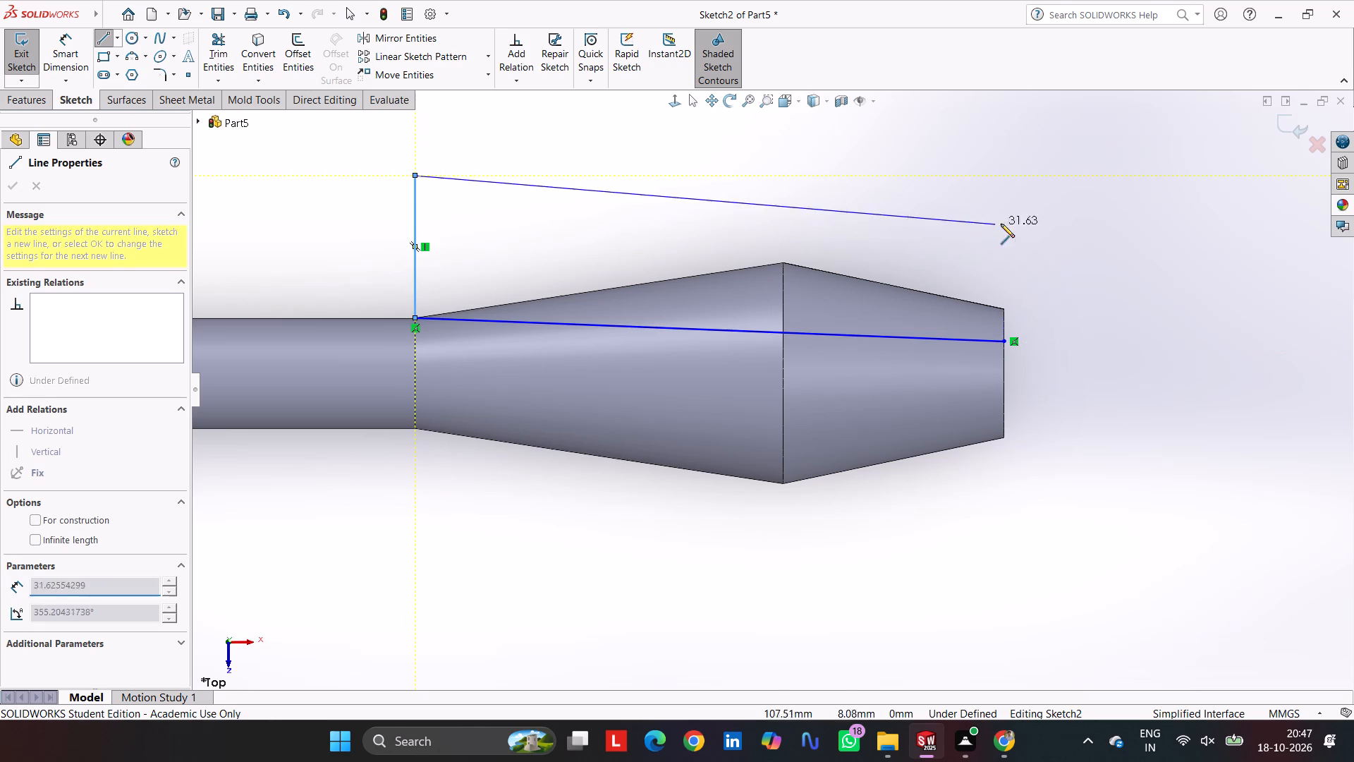
left_click(1004, 174)
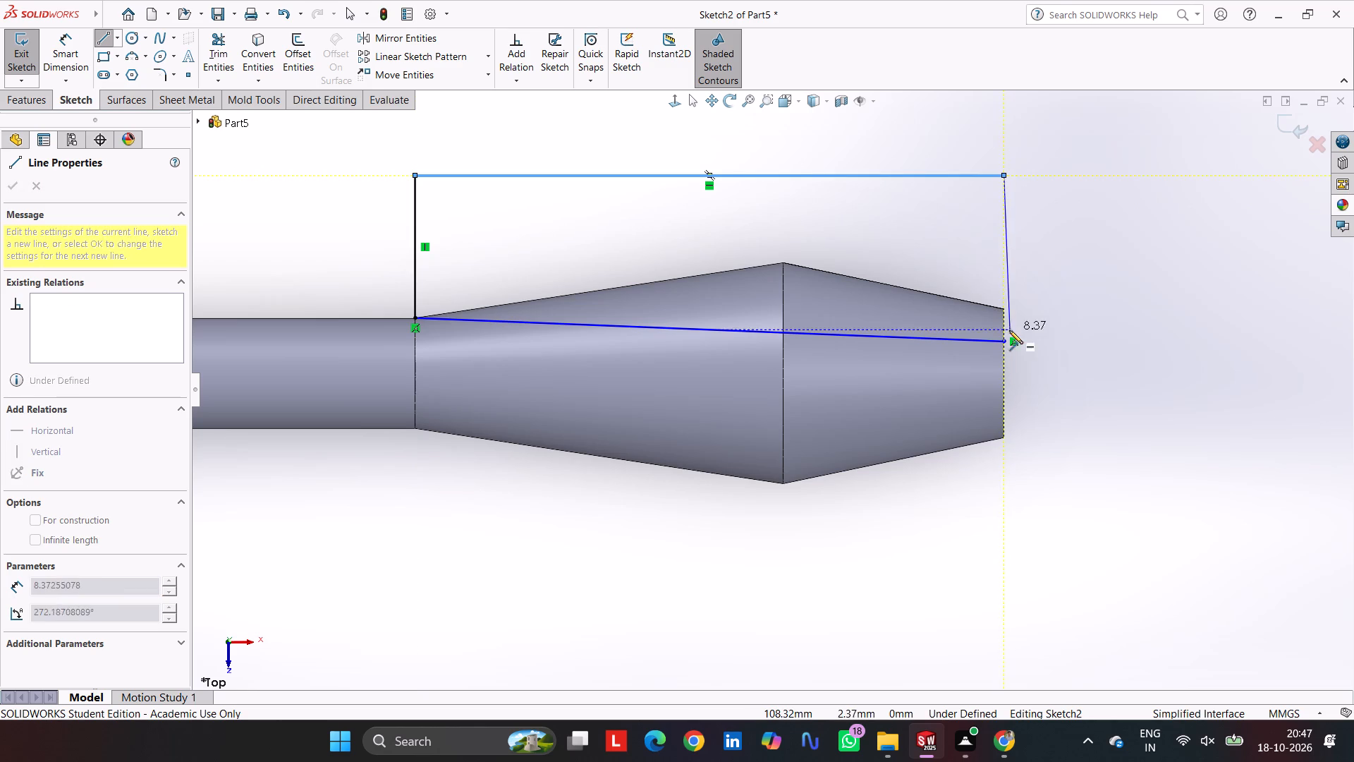
left_click(1004, 341)
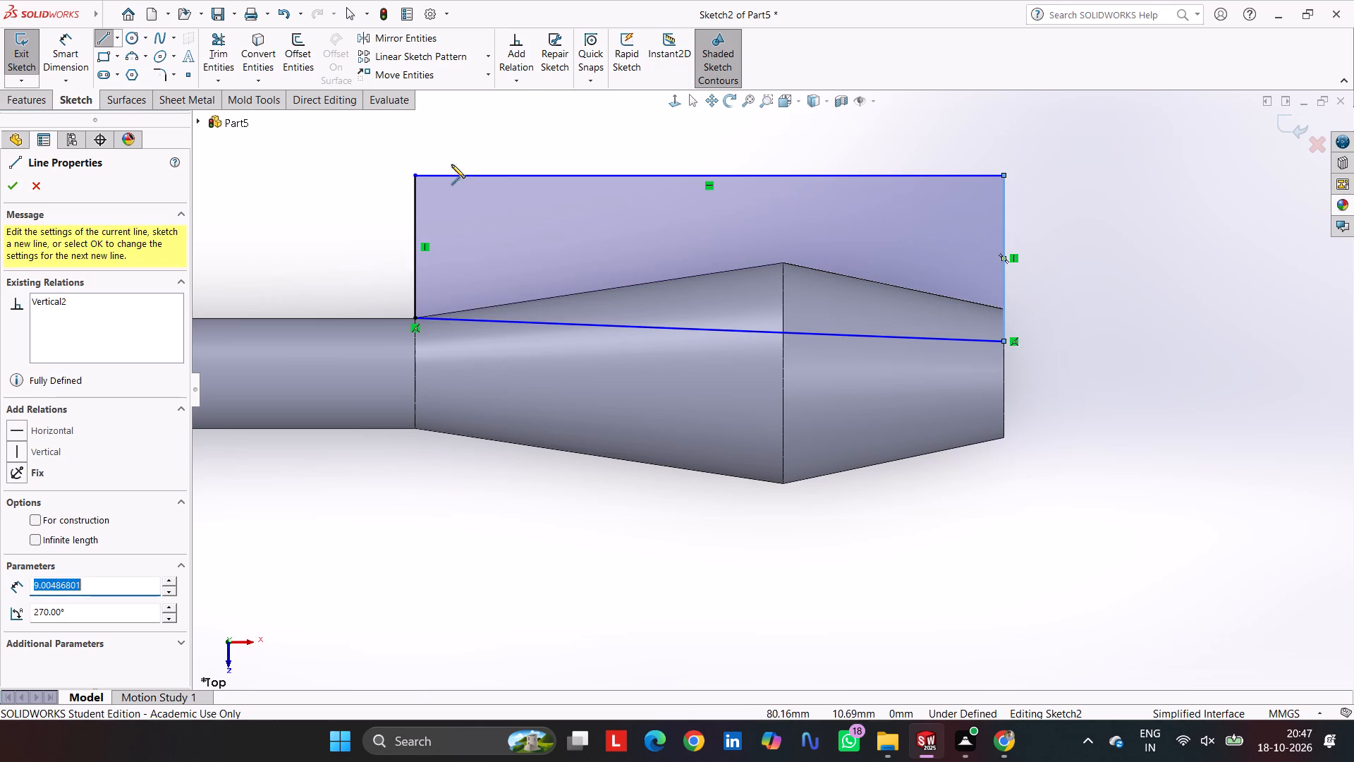
left_click(64, 44)
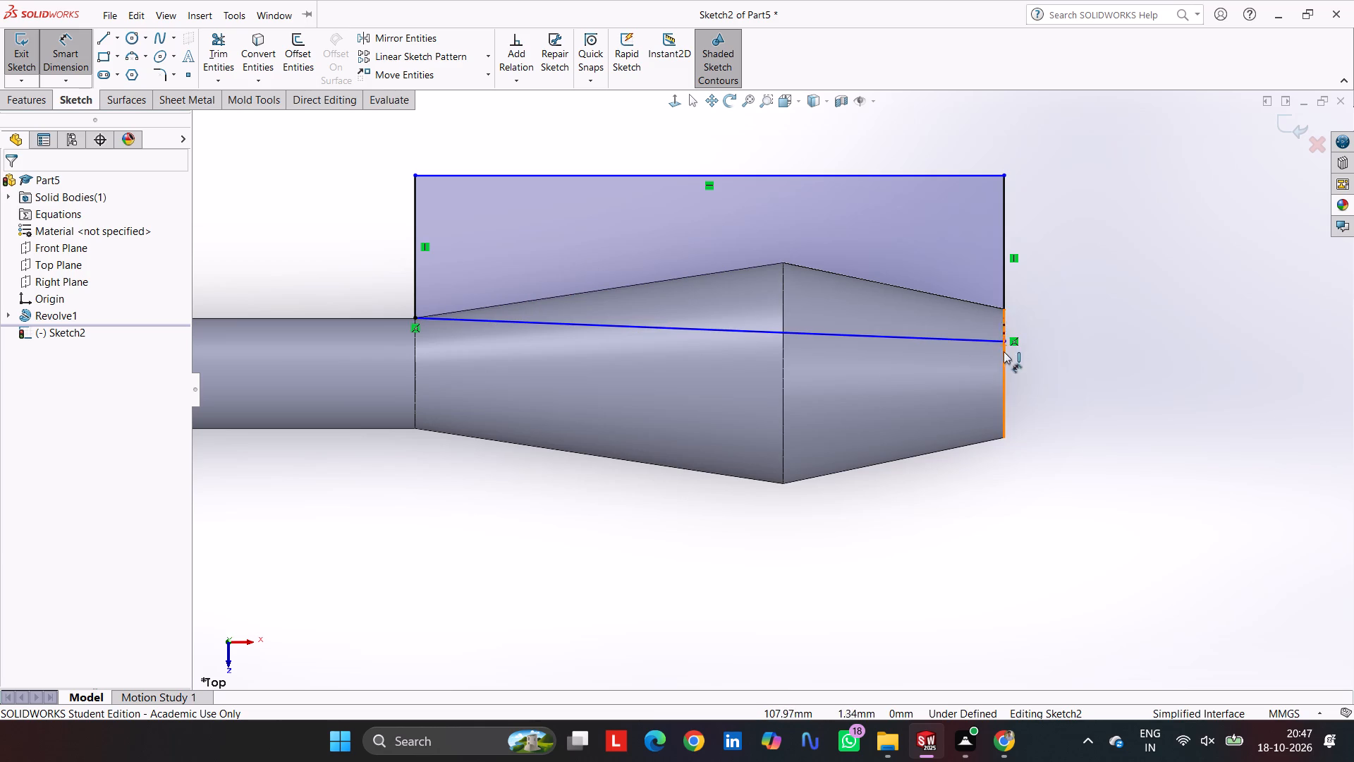
key("Escape")
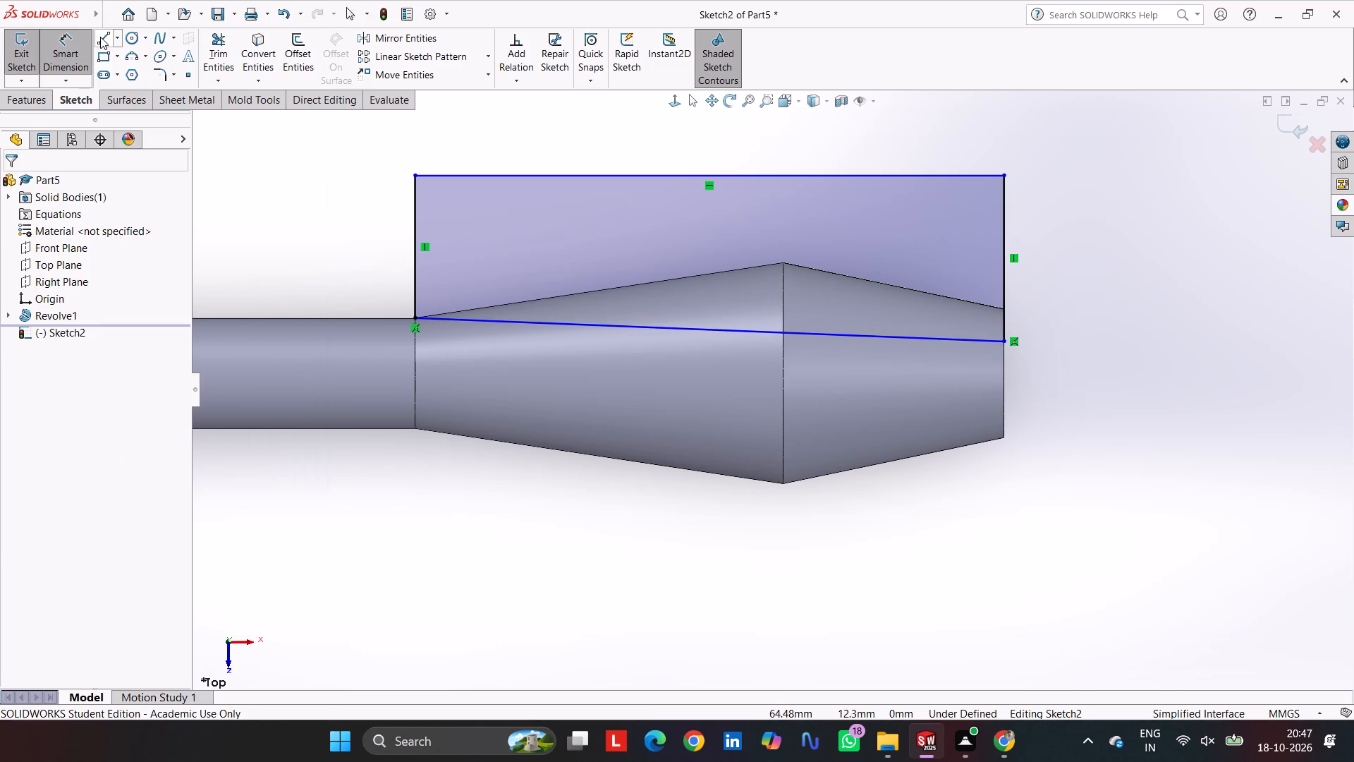
Add an infinite-length horizontal construction line through the origin.
left_click(102, 37)
scroll(532, 361, "up", 11)
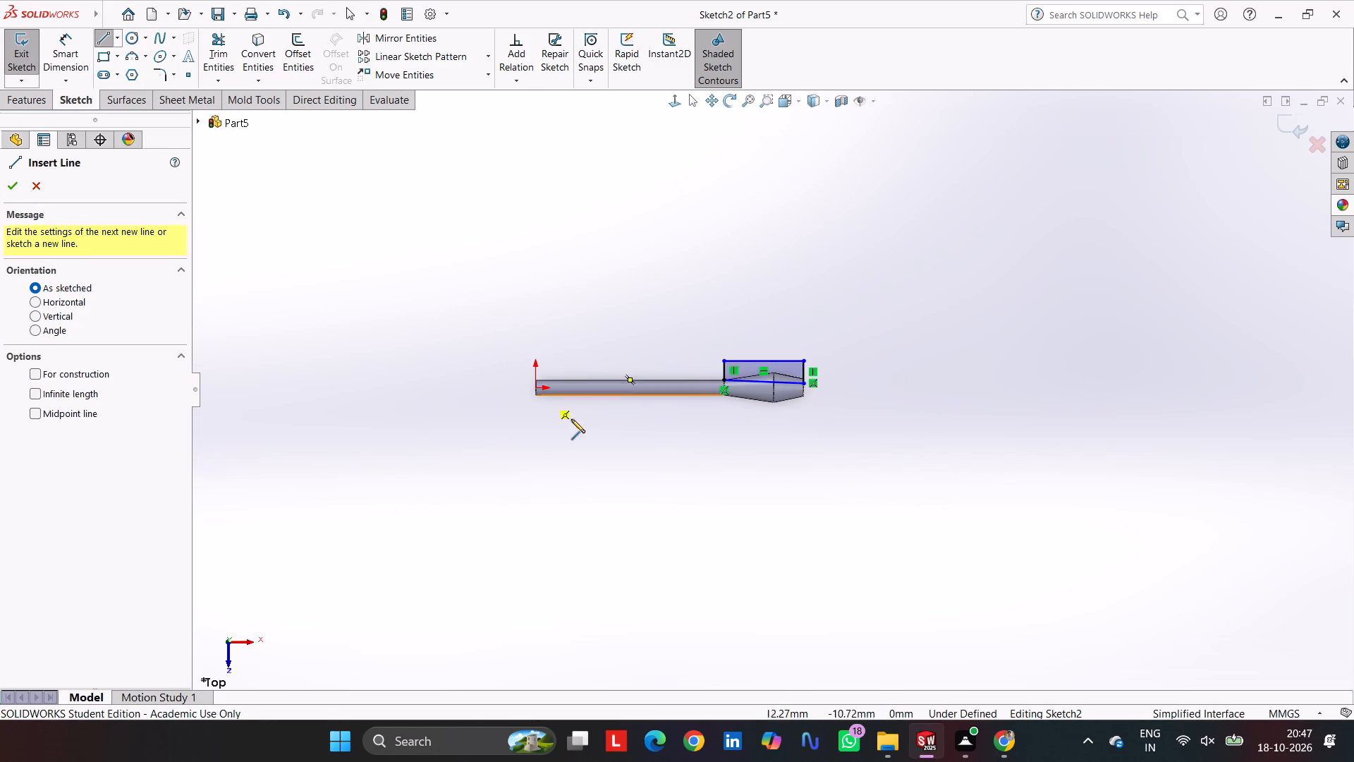
scroll(571, 421, "down", 5)
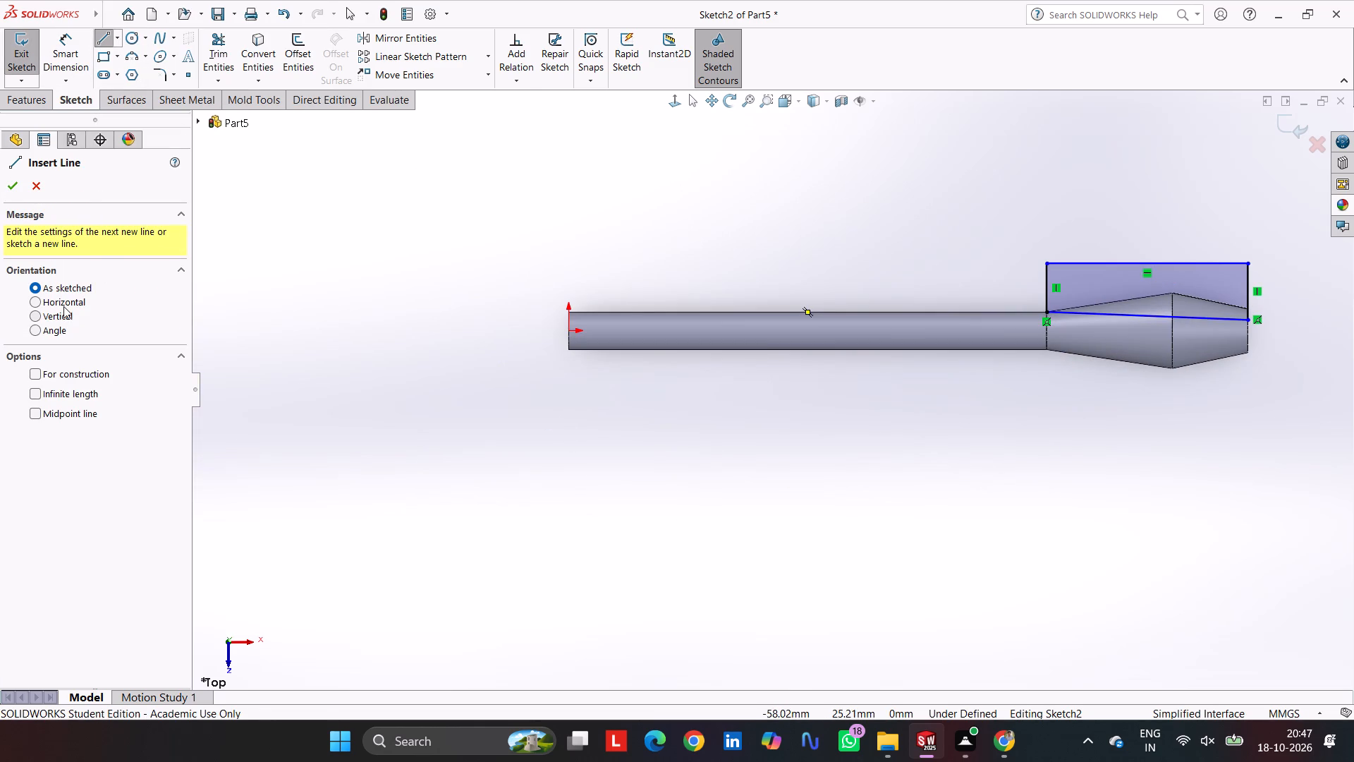
left_click(63, 306)
left_click(73, 394)
left_click(76, 375)
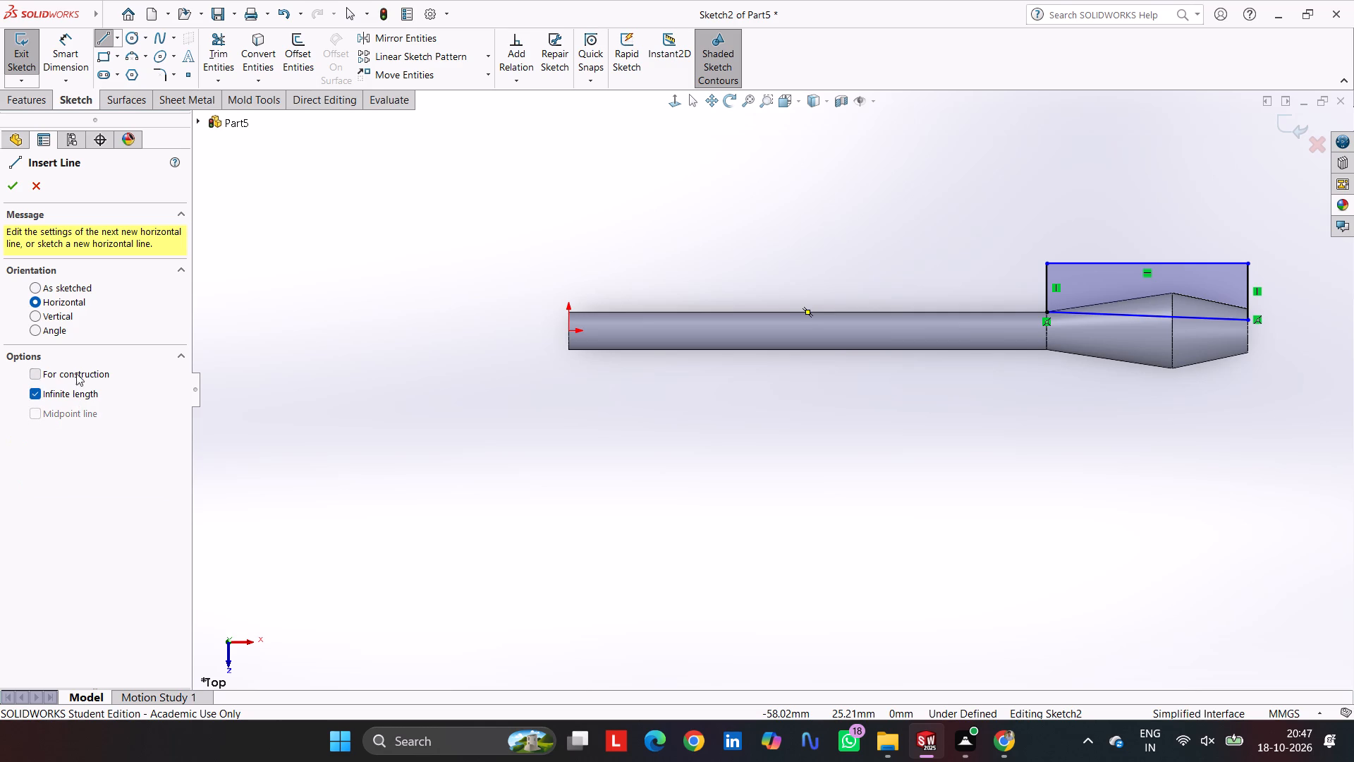
left_click(568, 332)
key("Escape")
key("Escape")
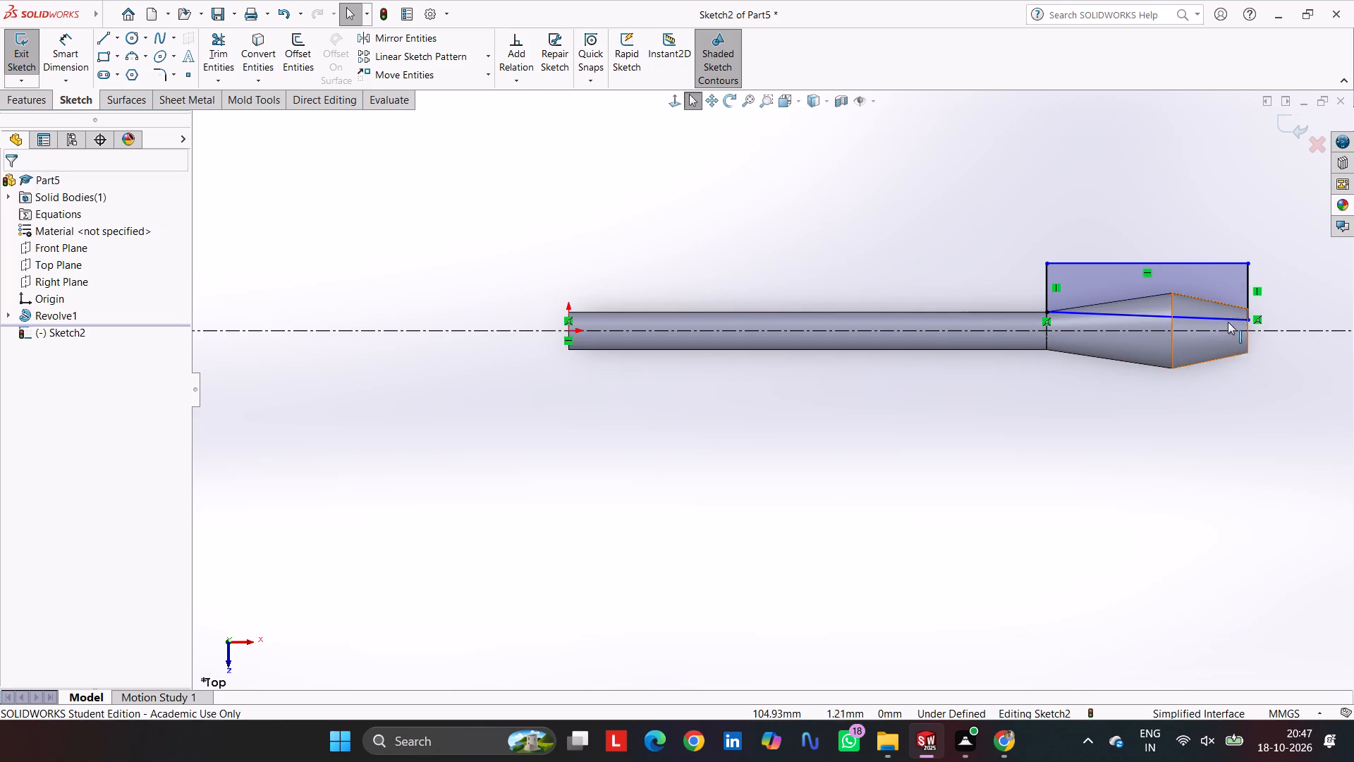
Dimension the distance from the slanted line's endpoint on the end face to the horizontal construction line as 1 mm.
scroll(1228, 322, "down", 5)
scroll(1138, 321, "down", 4)
left_click(67, 52)
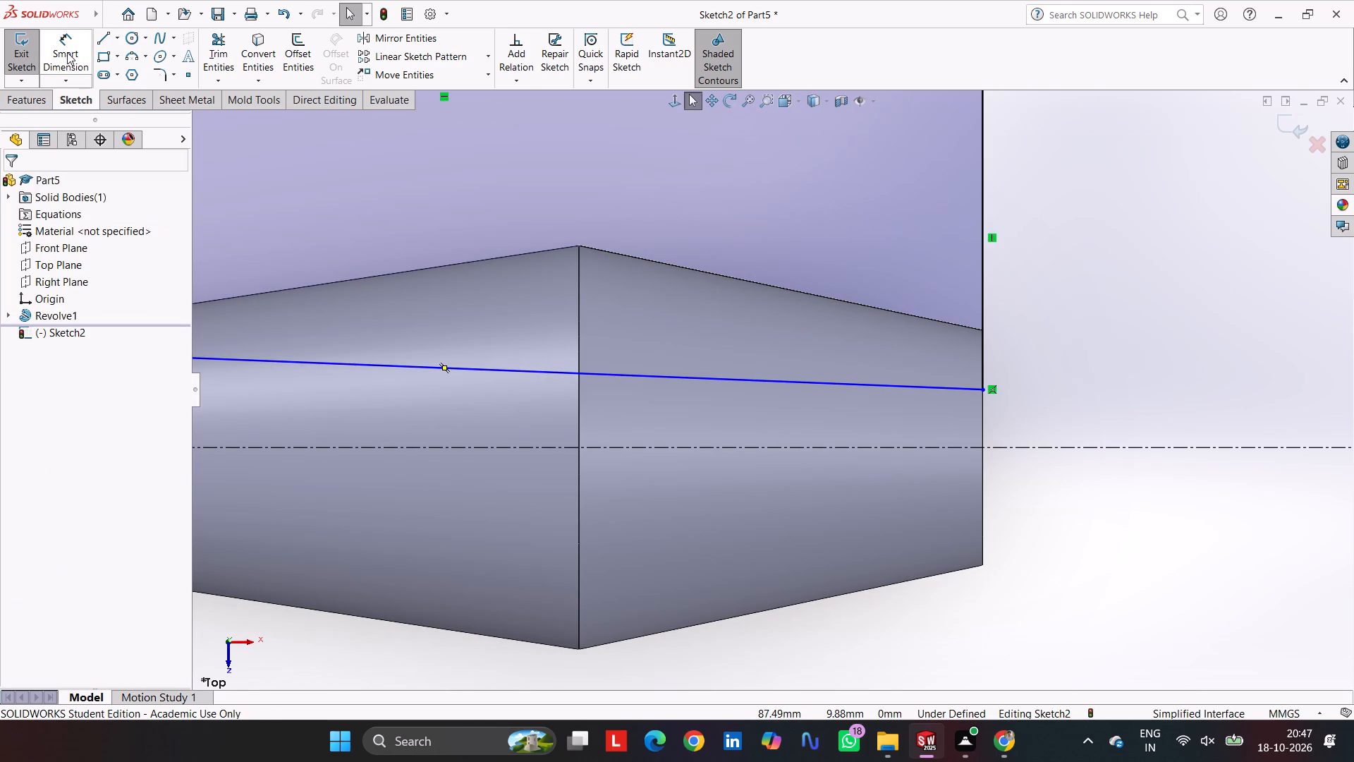
left_click(1002, 445)
left_click(982, 389)
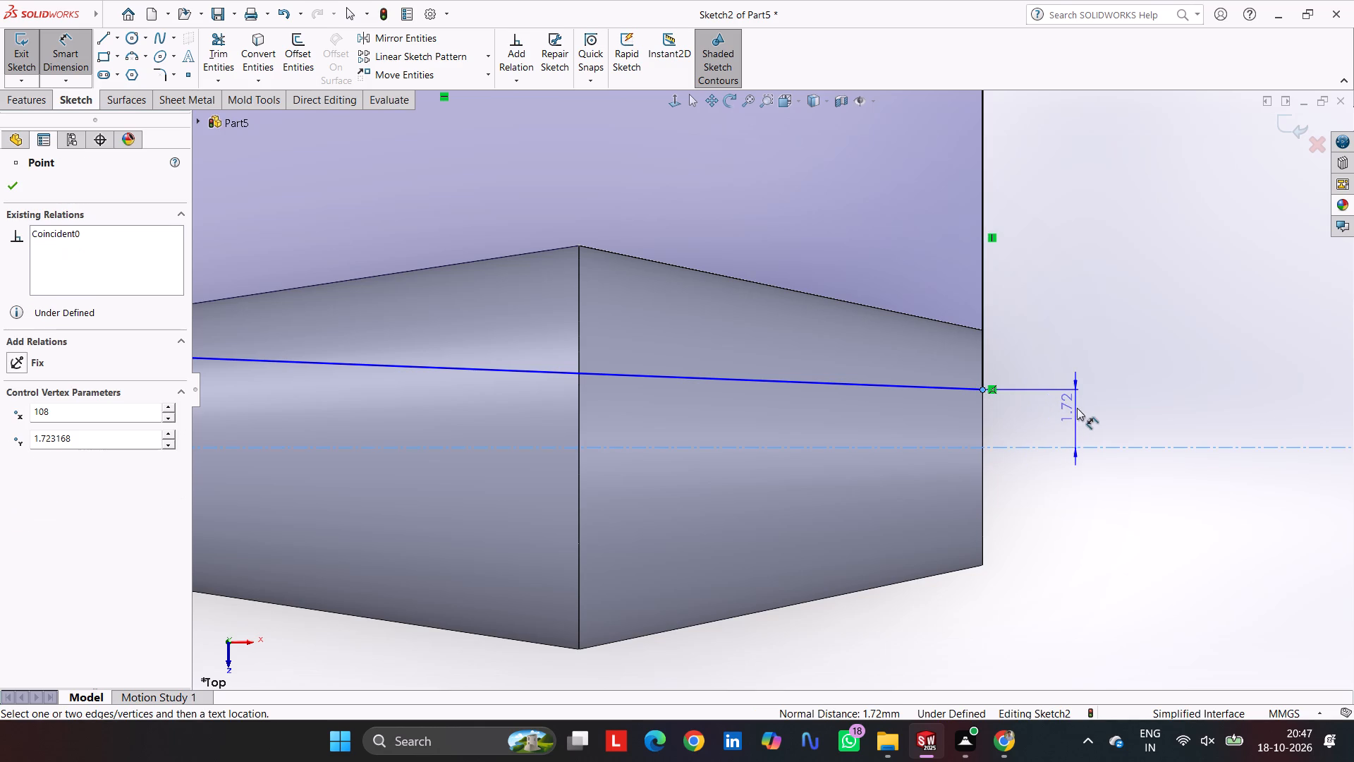
left_click(1077, 408)
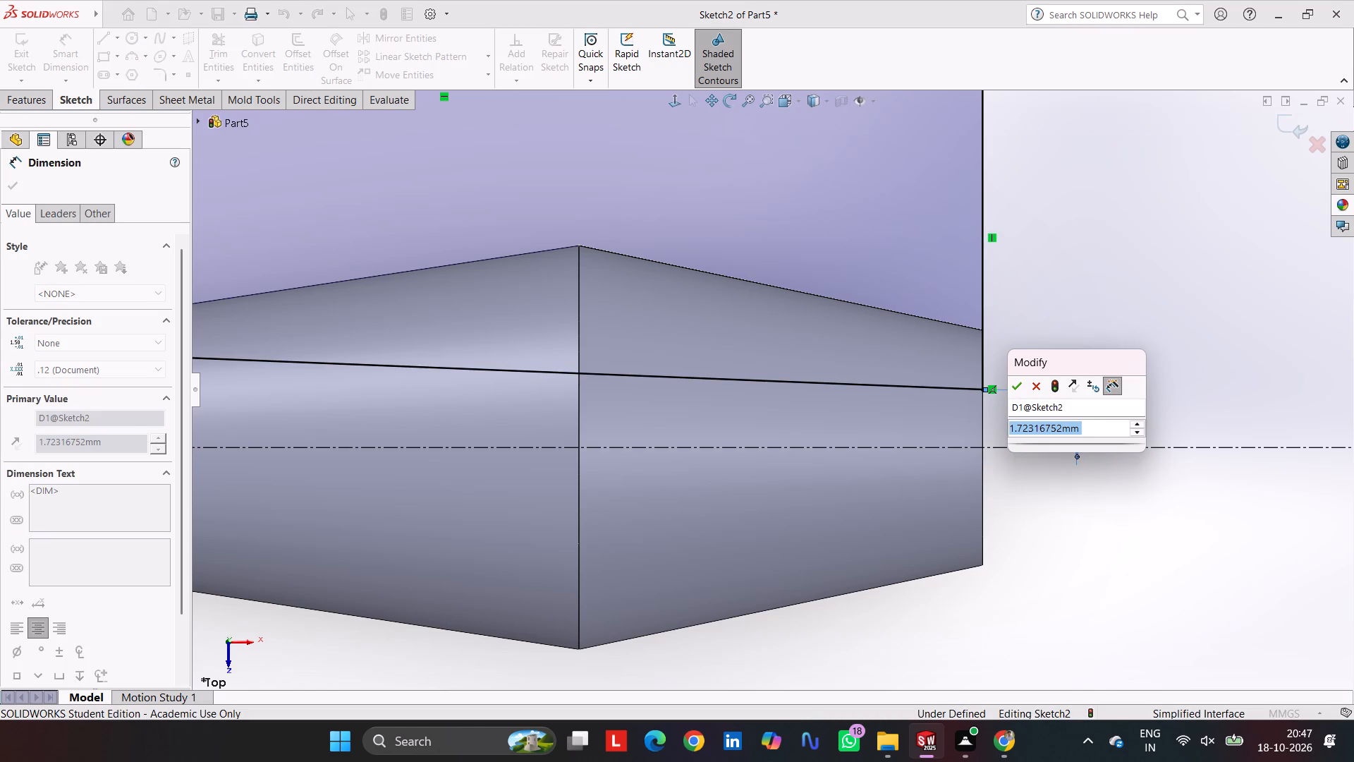
key("1")
key("Return")
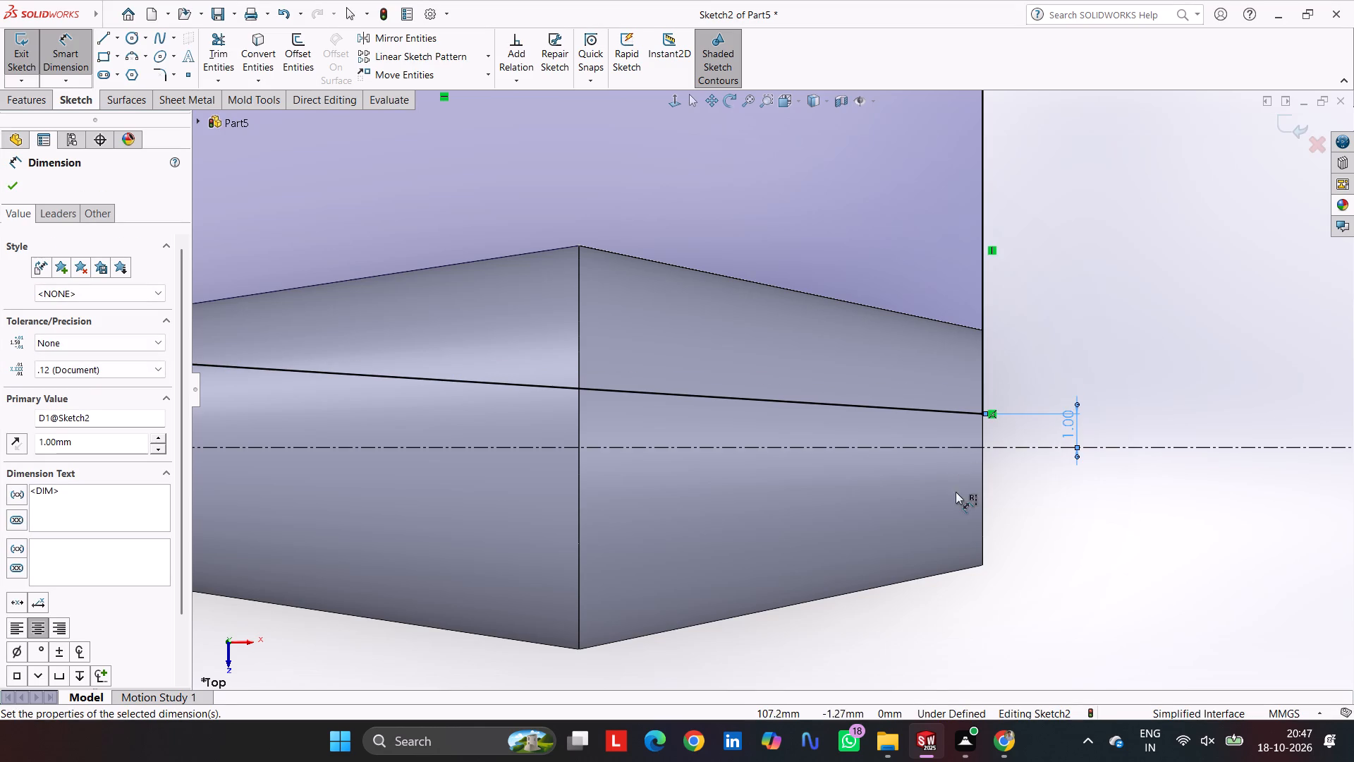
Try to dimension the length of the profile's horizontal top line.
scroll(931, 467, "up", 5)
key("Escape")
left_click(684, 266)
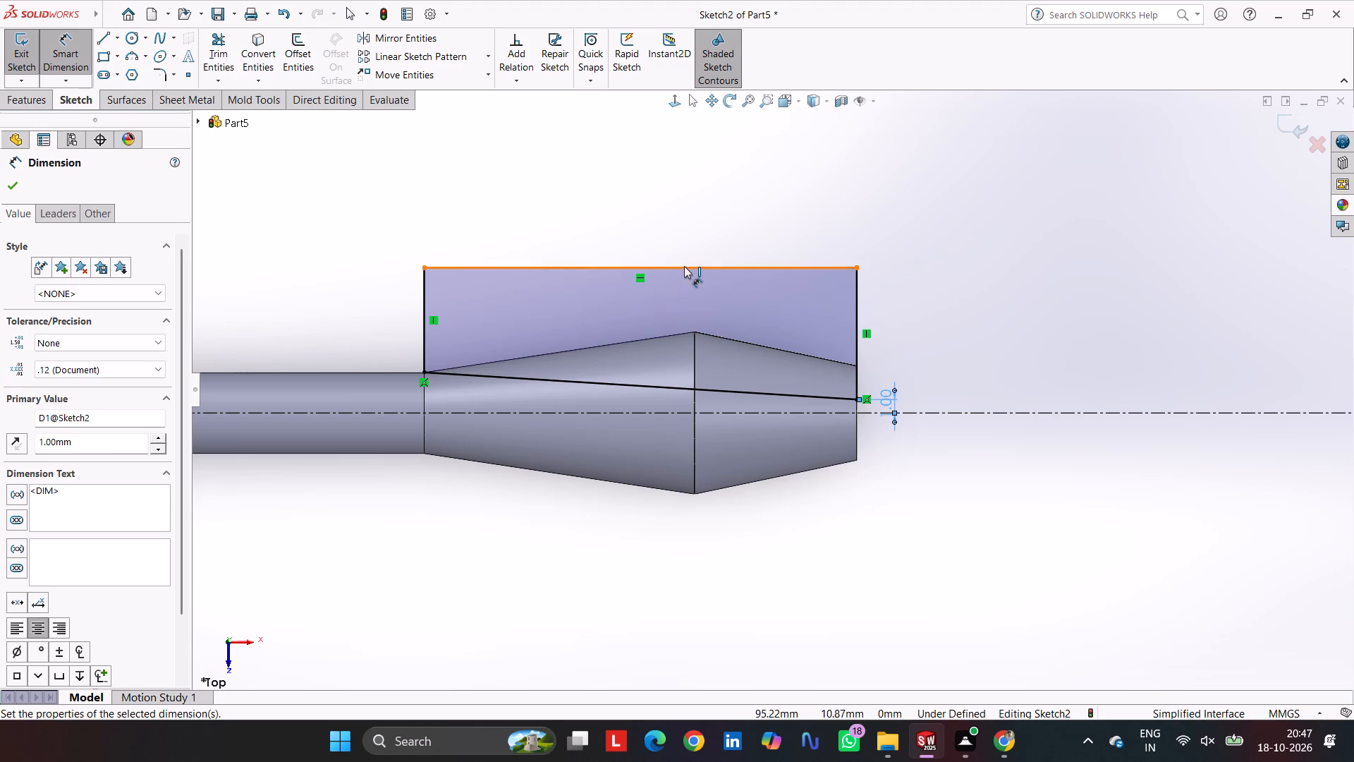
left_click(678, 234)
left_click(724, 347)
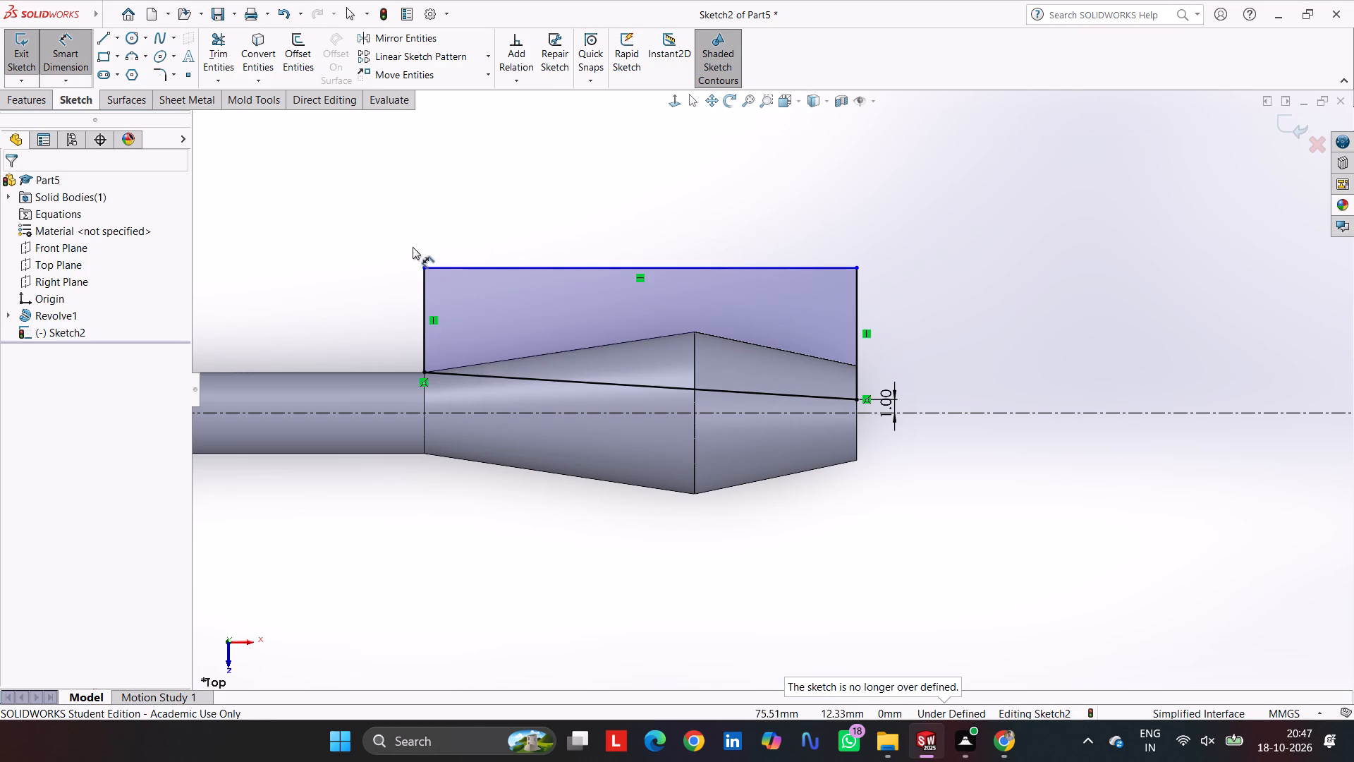
Dimension the length of the profile's vertical line at the taper start.
left_click(425, 288)
left_click(854, 296)
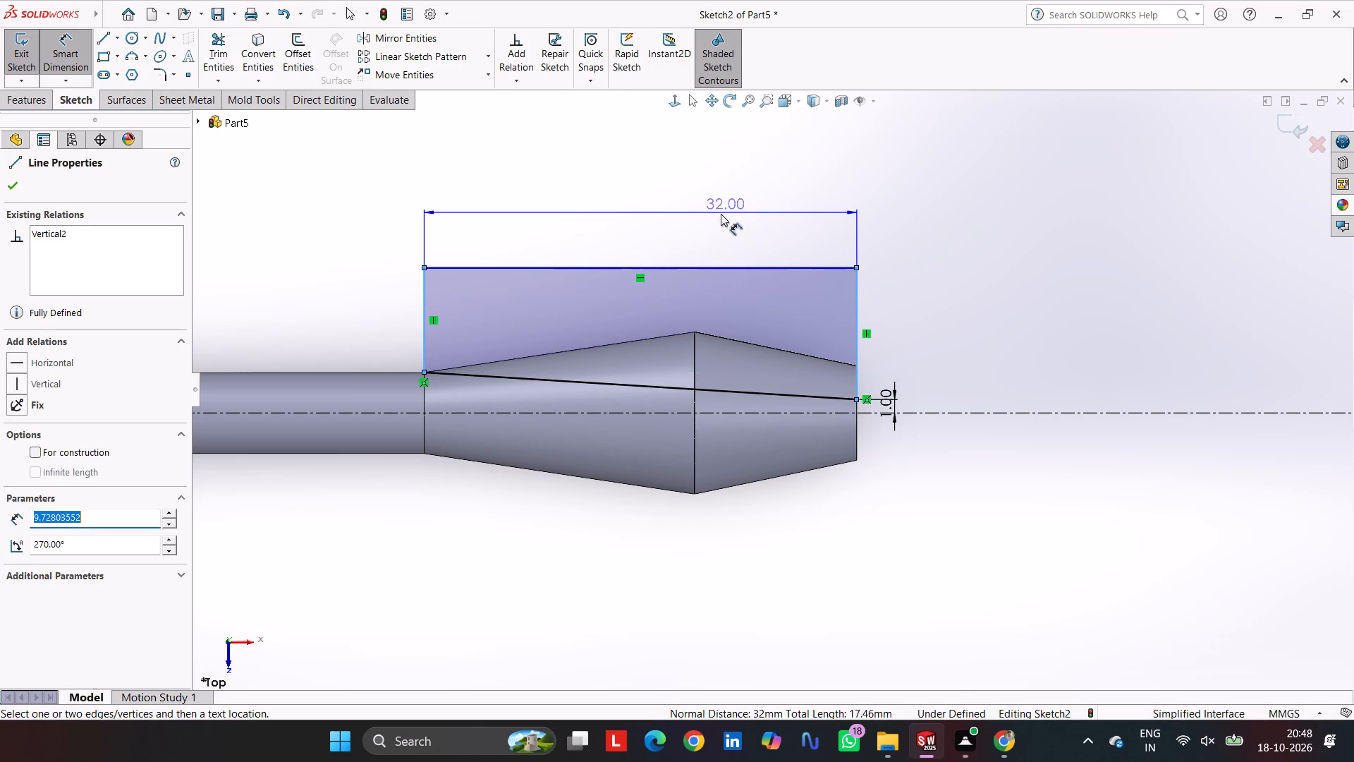
key("Escape")
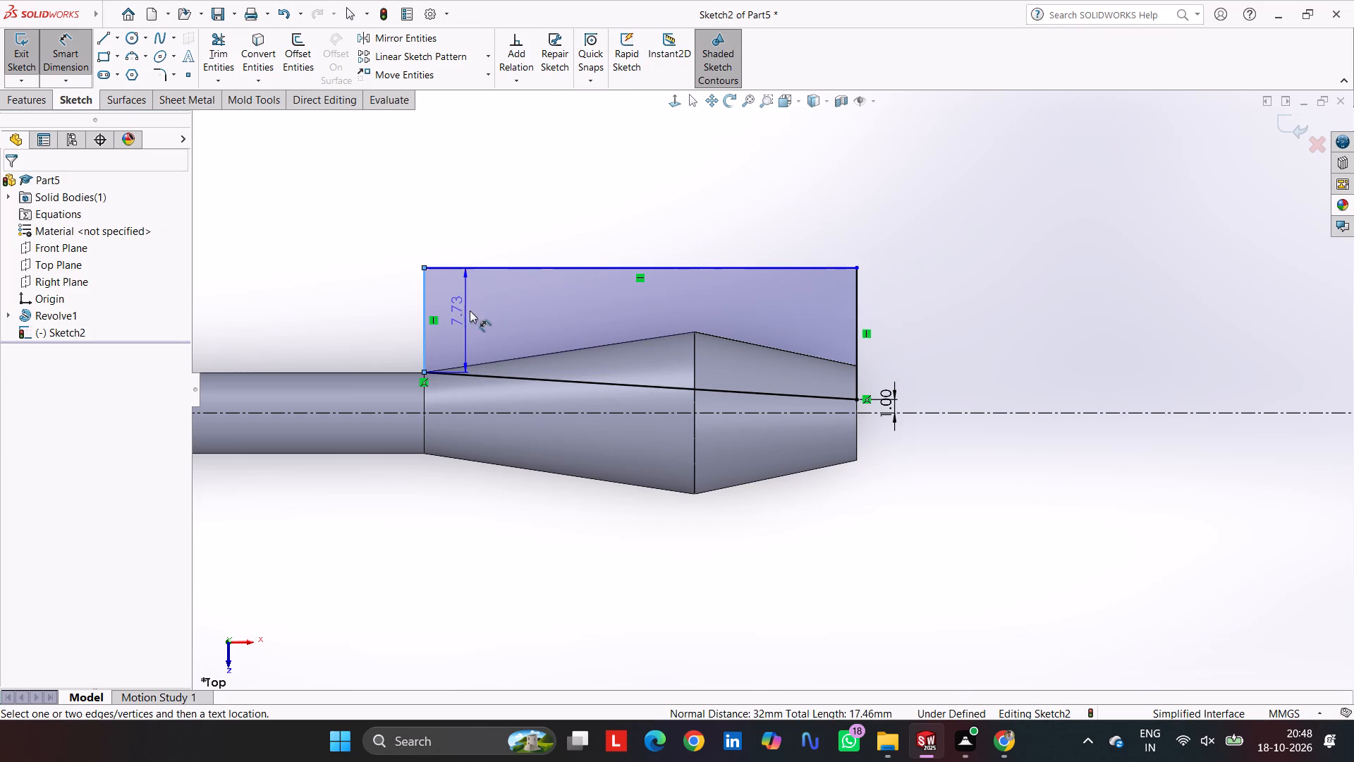
left_click(352, 286)
key("Escape")
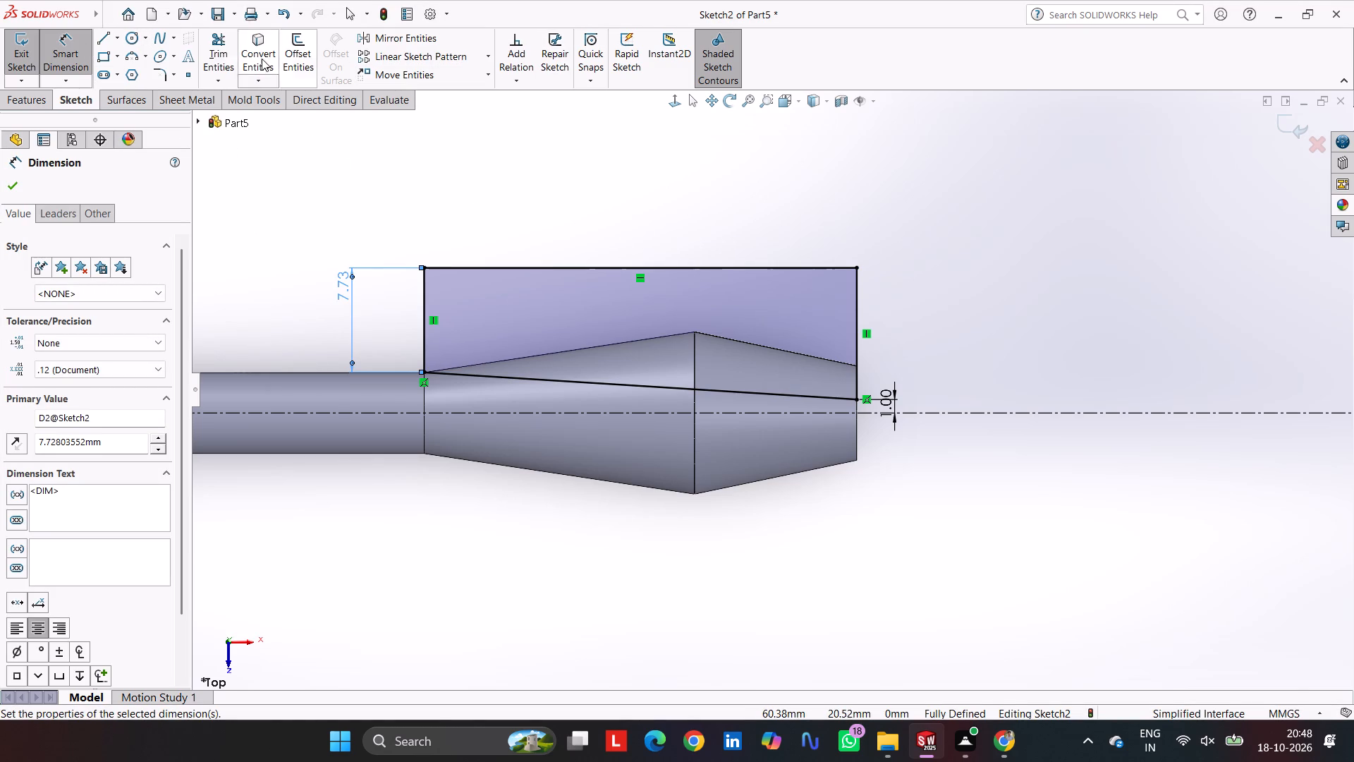
Cut-extrude the tip profile with a Mid Plane end condition and a depth of 20 mm.
left_click(23, 95)
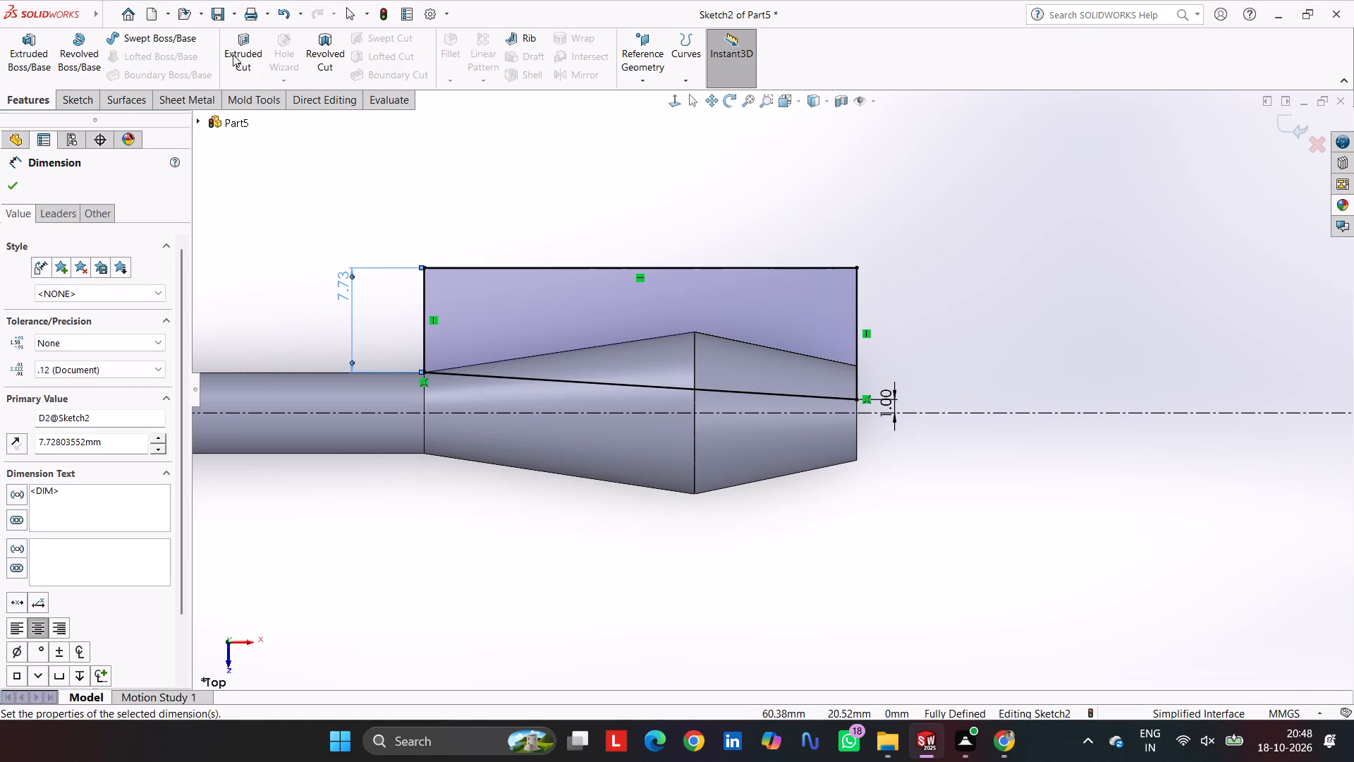
left_click(248, 40)
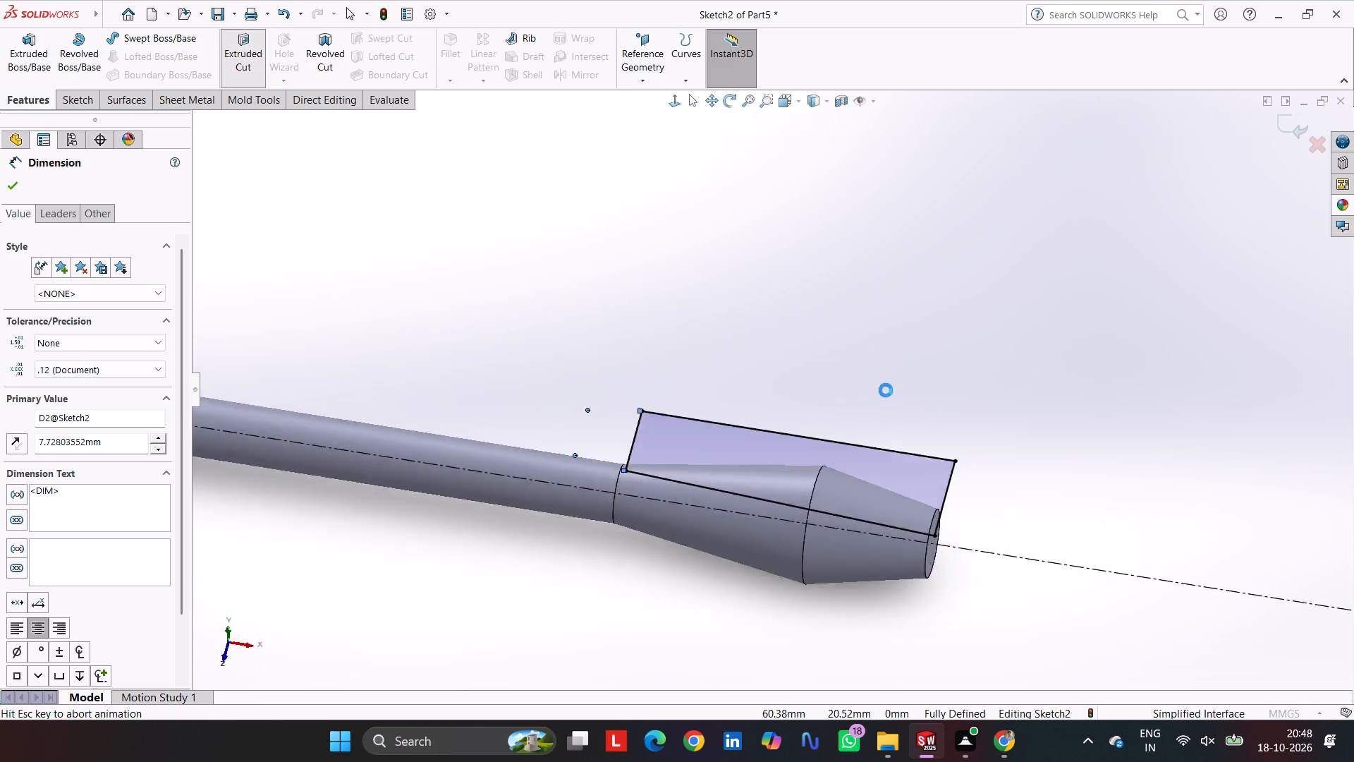
left_click(154, 284)
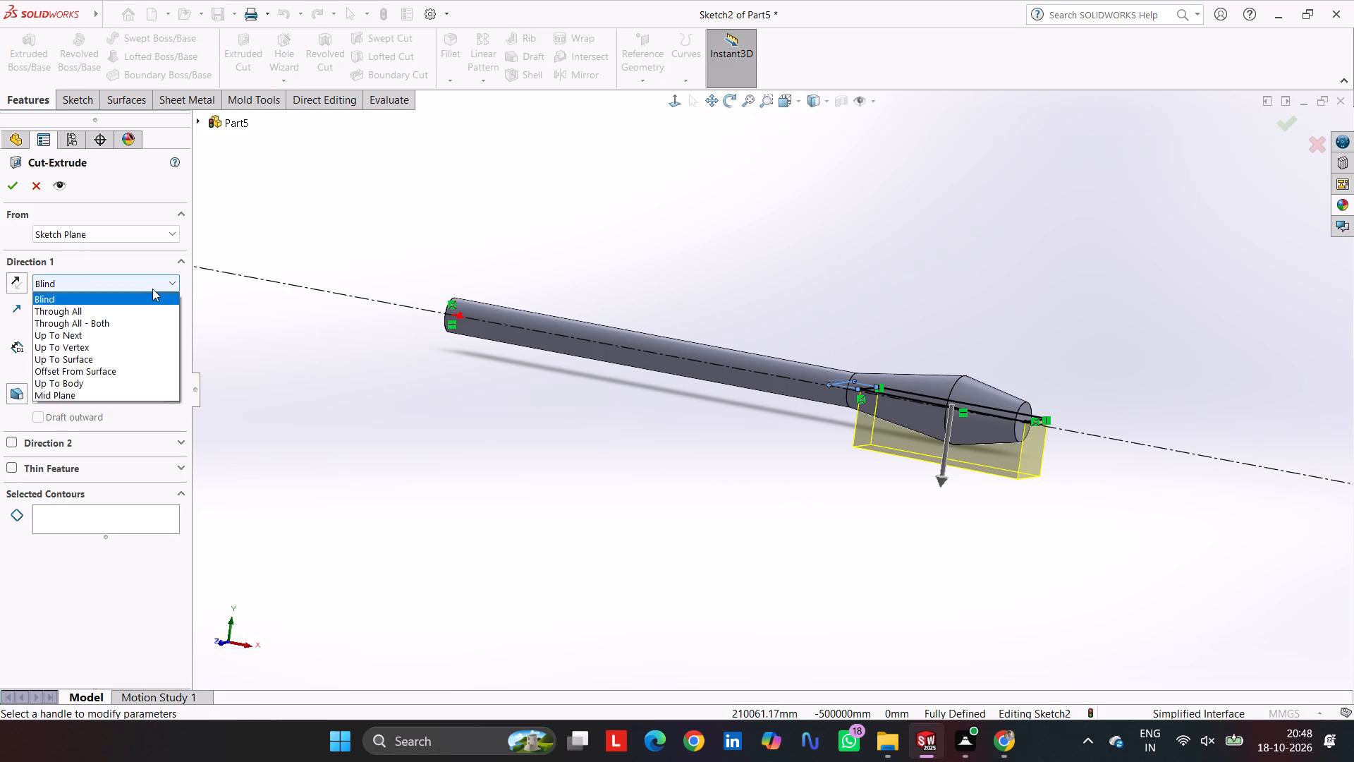
left_click(97, 391)
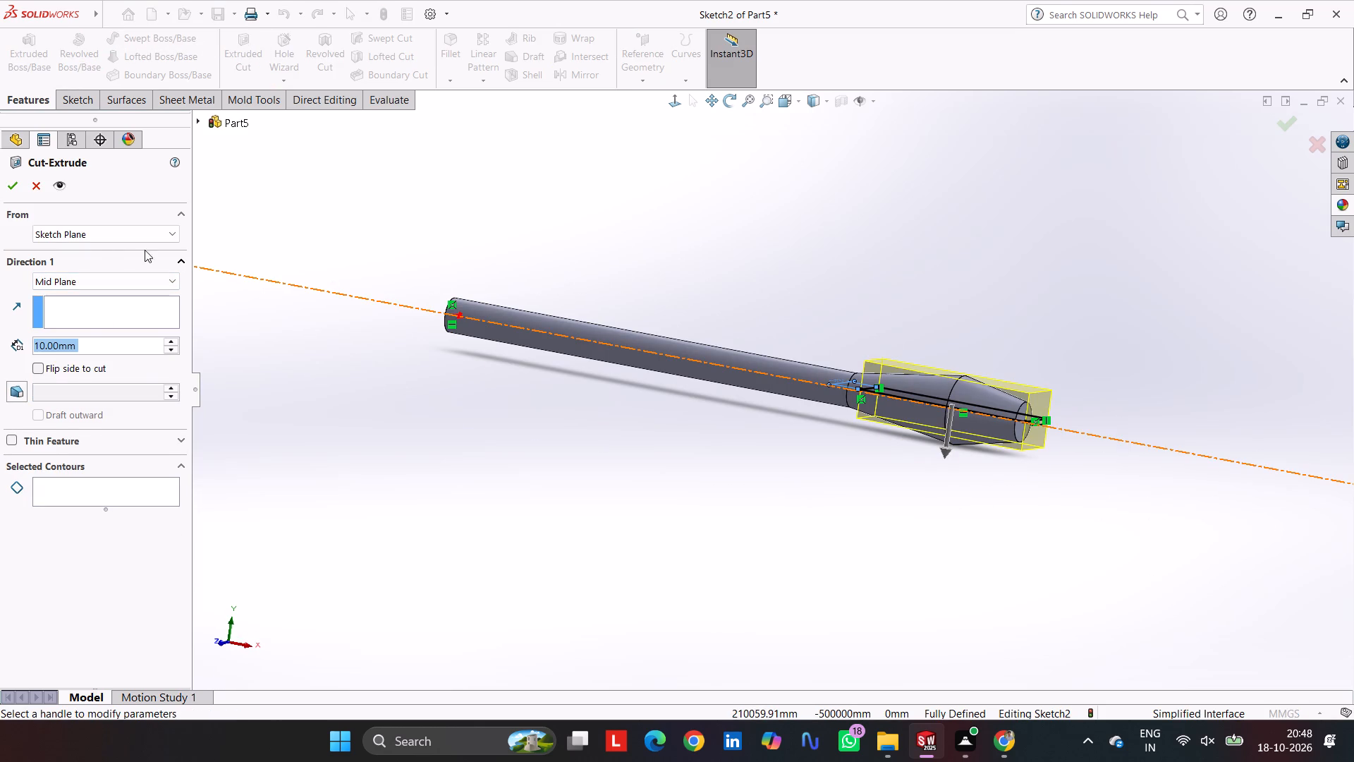
key("2")
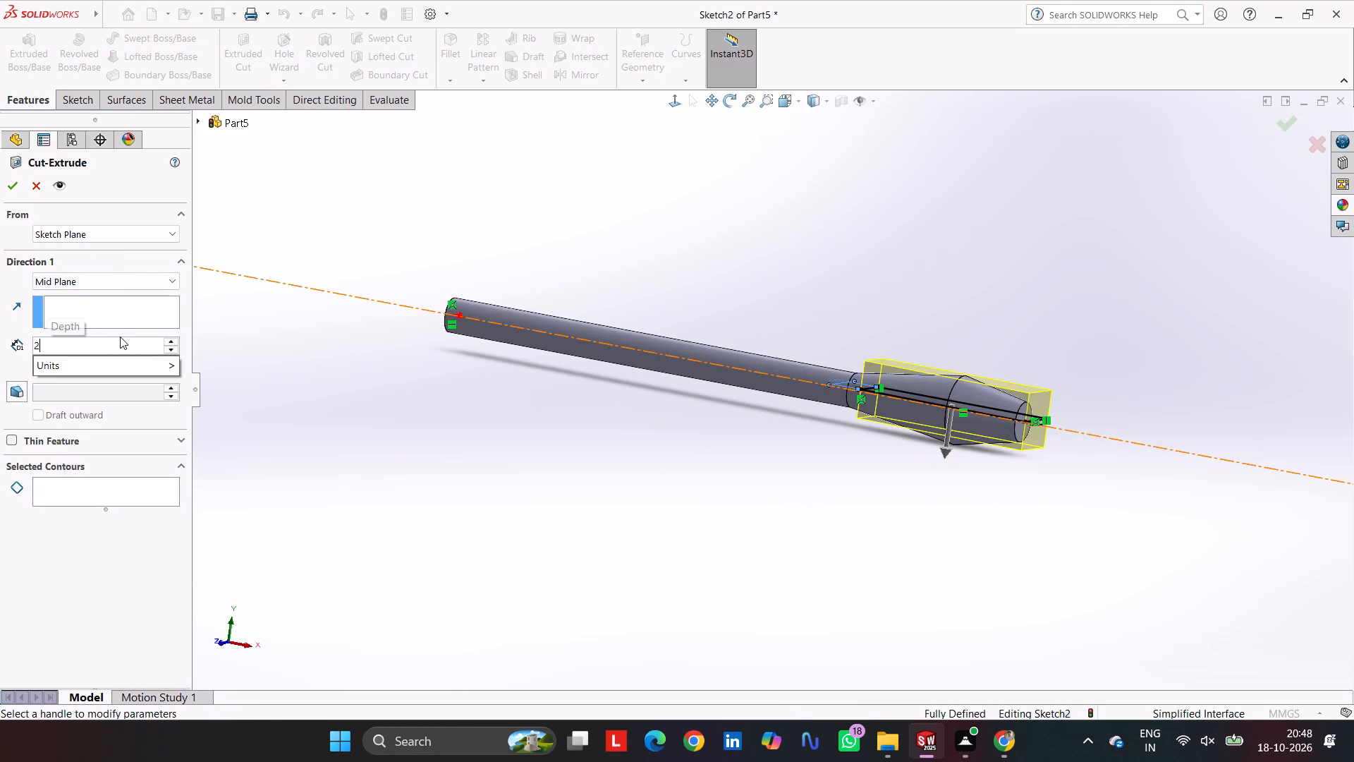
key("0")
key("Return")
key("Return")
middle_click(871, 235)
left_click(872, 235)
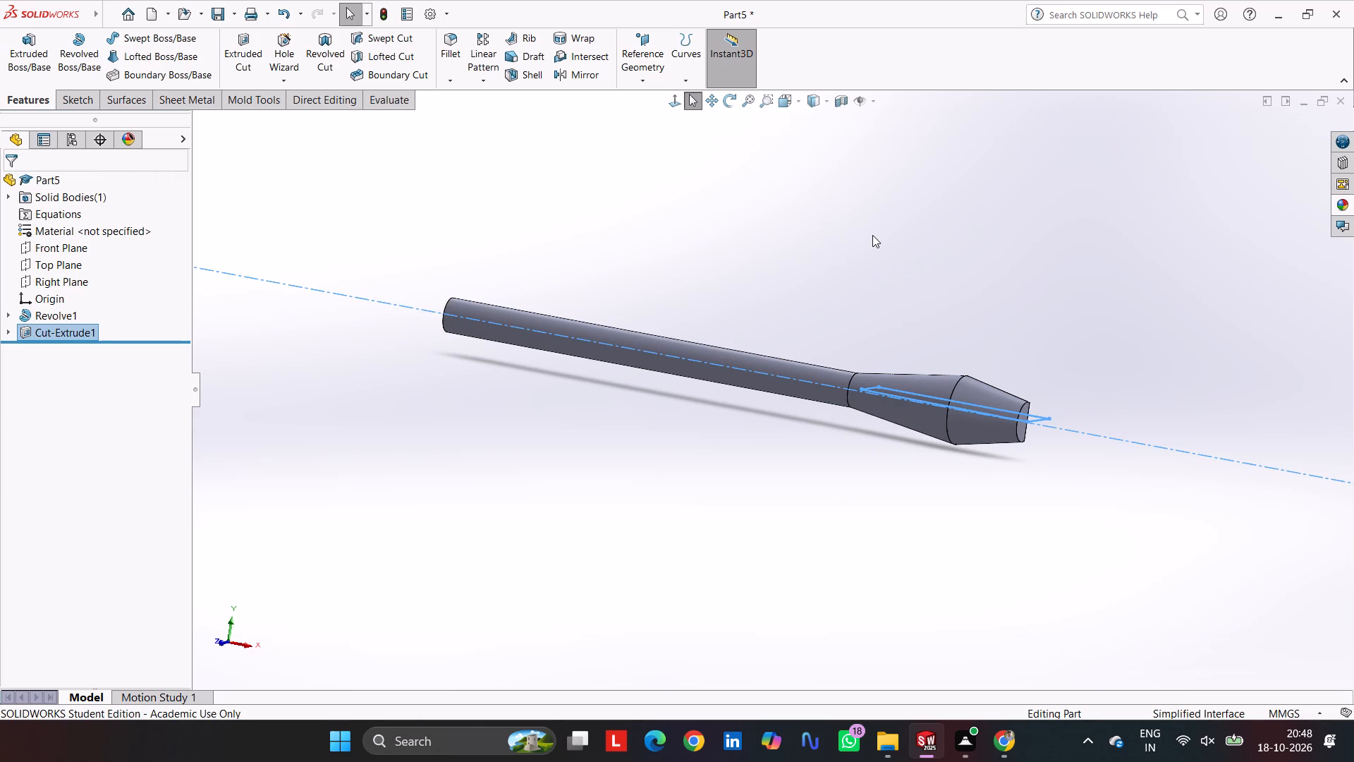
left_click(879, 239)
Mirror the tip's extruded cut about the Front Plane to flatten the opposite side of the blade.
middle_click_drag(885, 259, 761, 463)
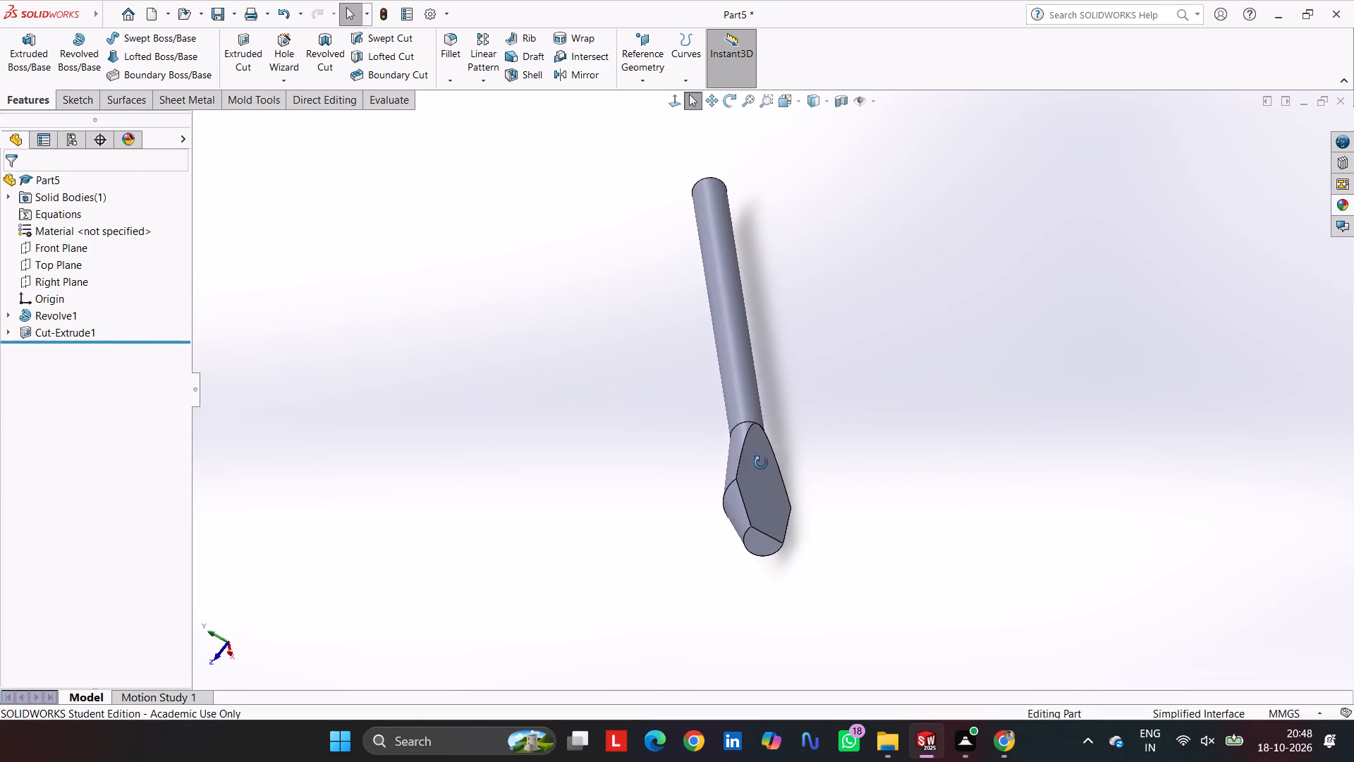
middle_click_drag(761, 463, 819, 381)
left_click(35, 327)
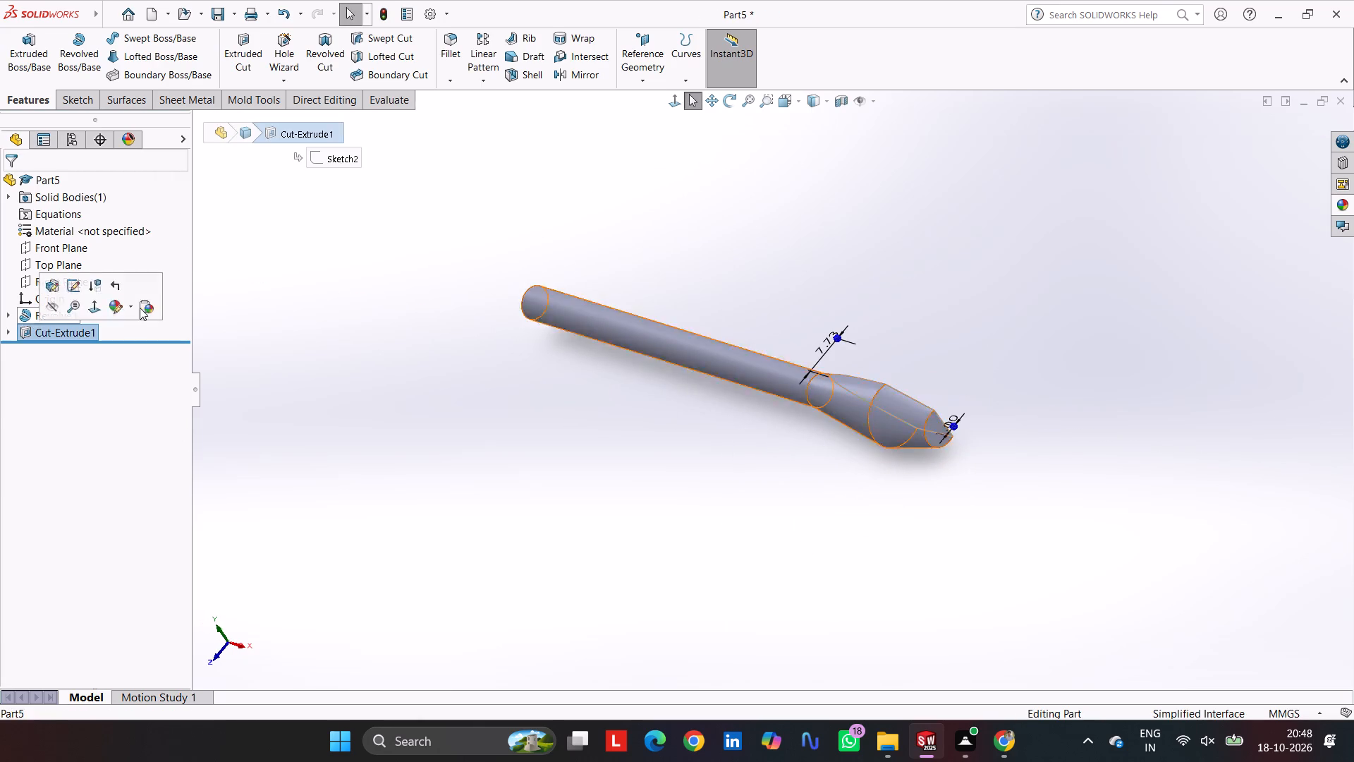
left_click(570, 79)
left_click(199, 123)
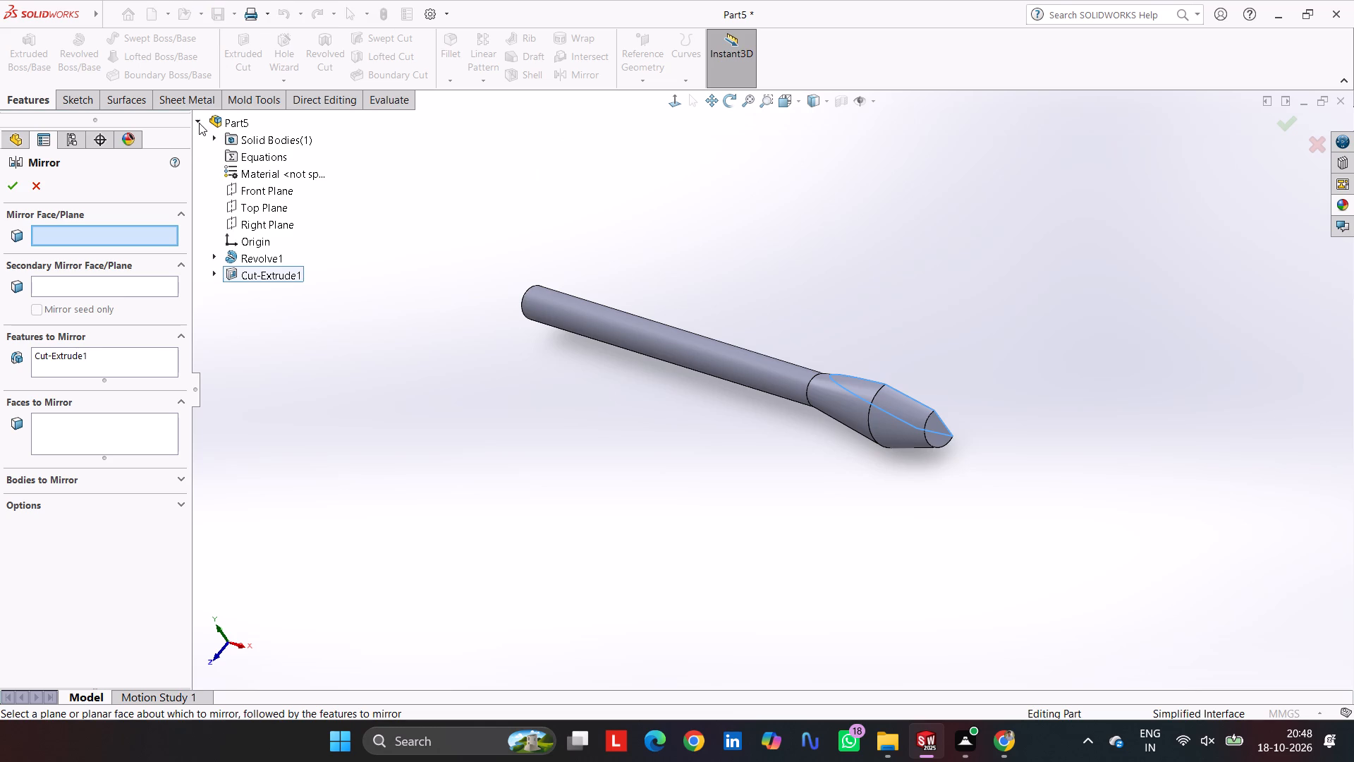
left_click(270, 195)
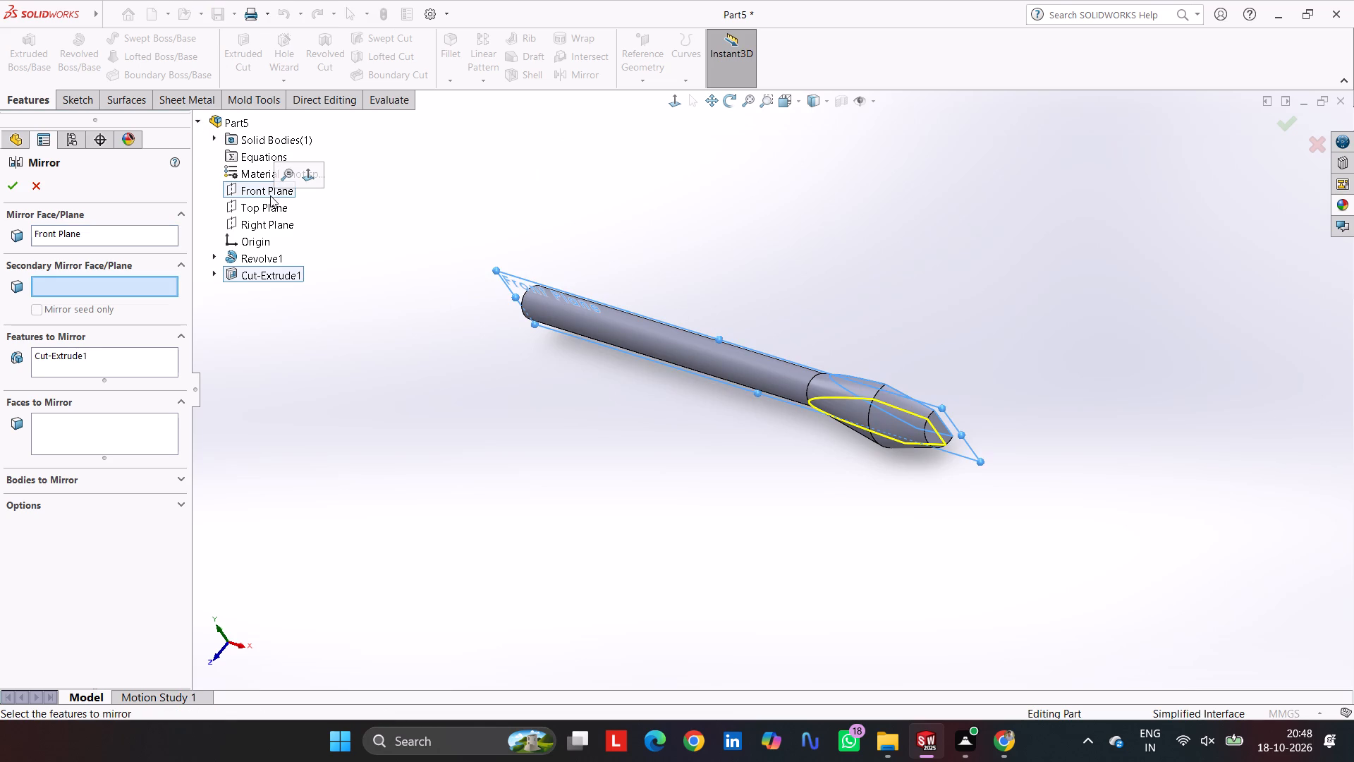
left_click(16, 183)
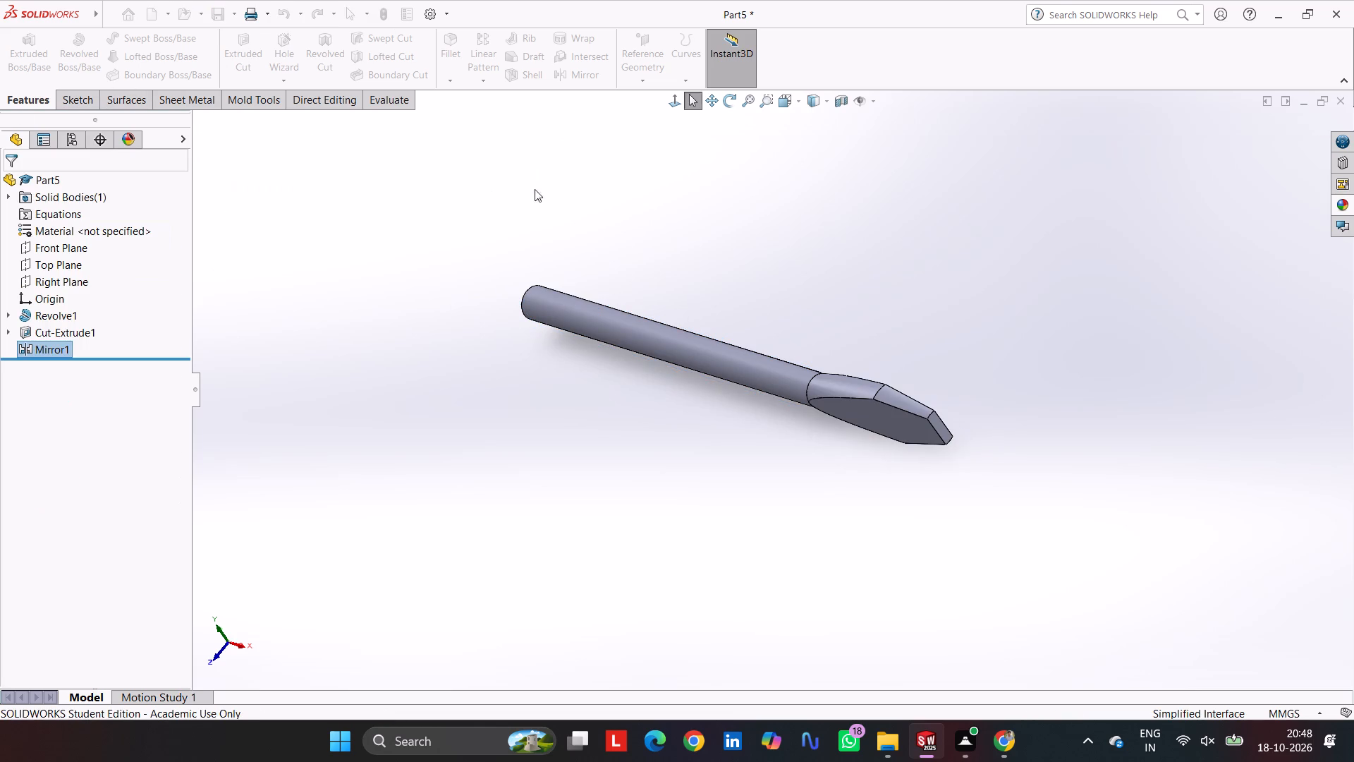
left_click(675, 207)
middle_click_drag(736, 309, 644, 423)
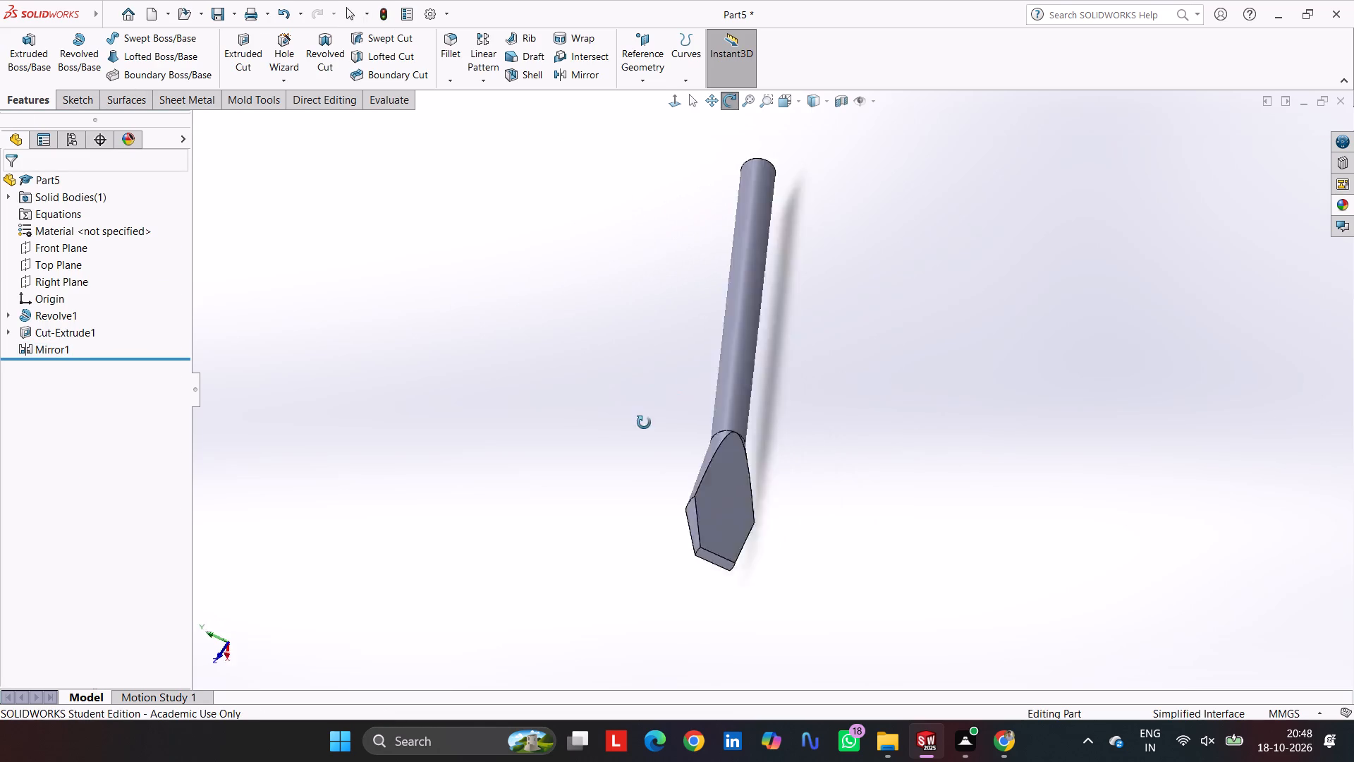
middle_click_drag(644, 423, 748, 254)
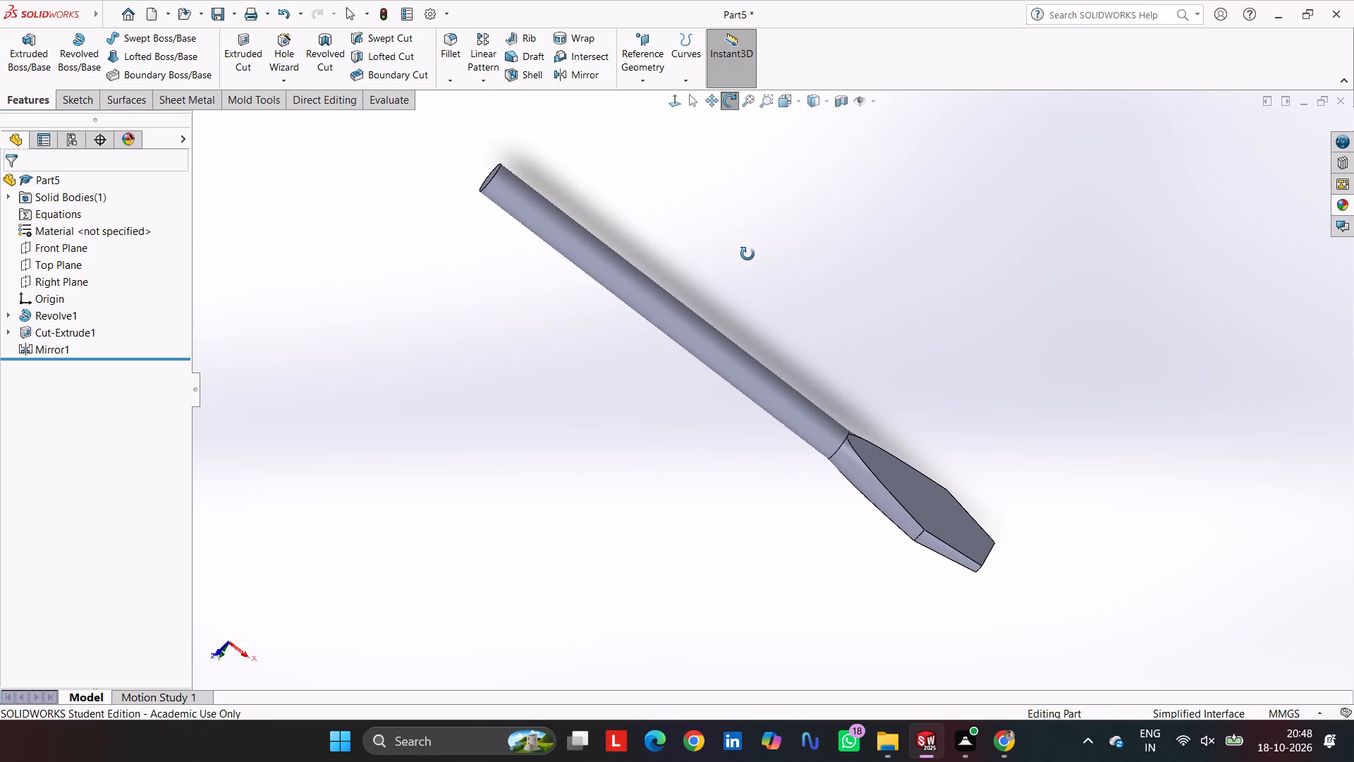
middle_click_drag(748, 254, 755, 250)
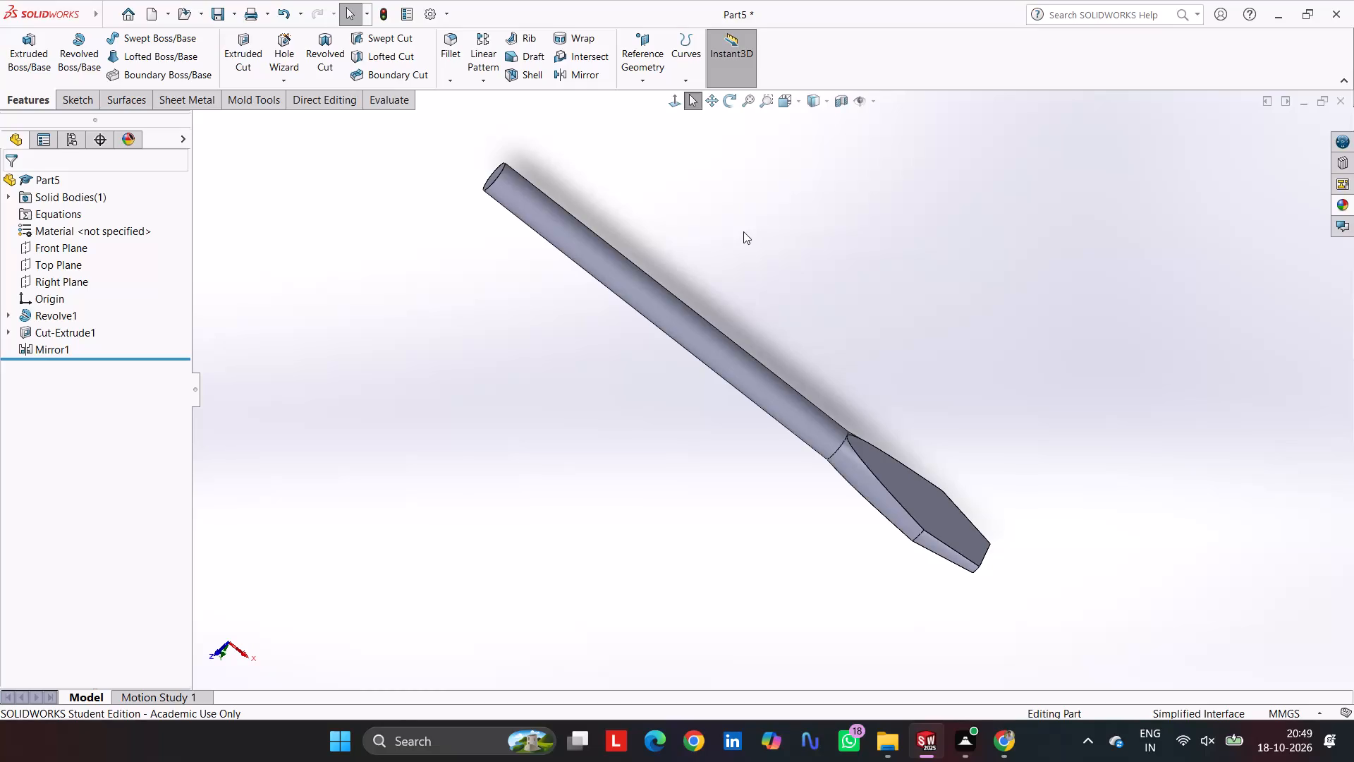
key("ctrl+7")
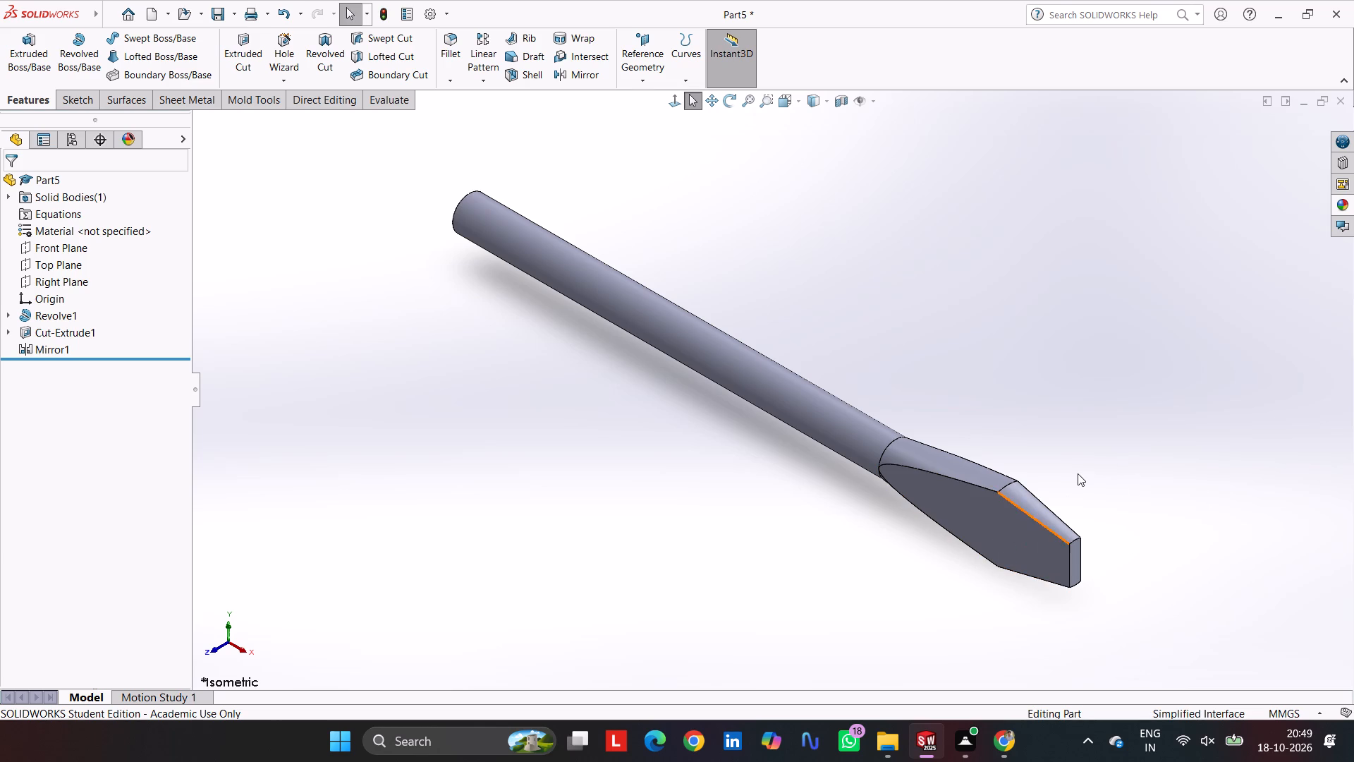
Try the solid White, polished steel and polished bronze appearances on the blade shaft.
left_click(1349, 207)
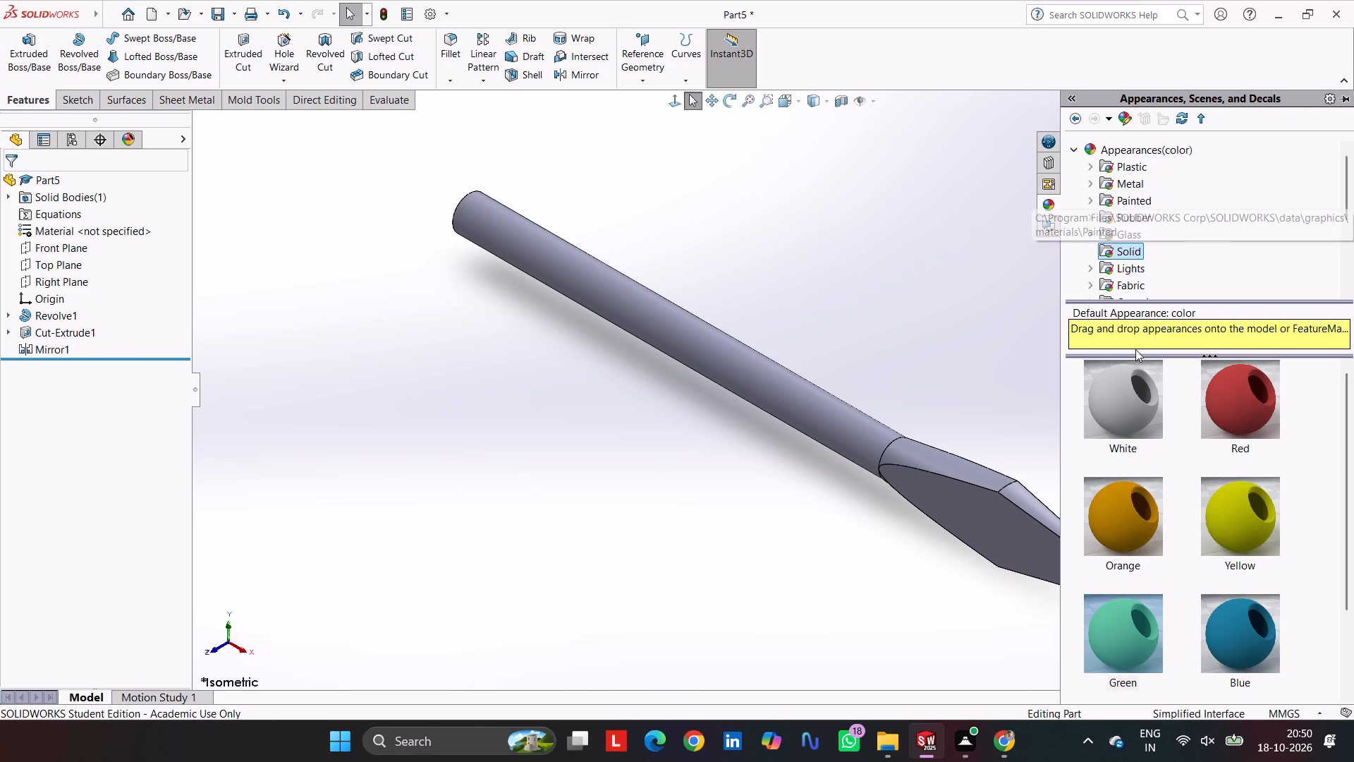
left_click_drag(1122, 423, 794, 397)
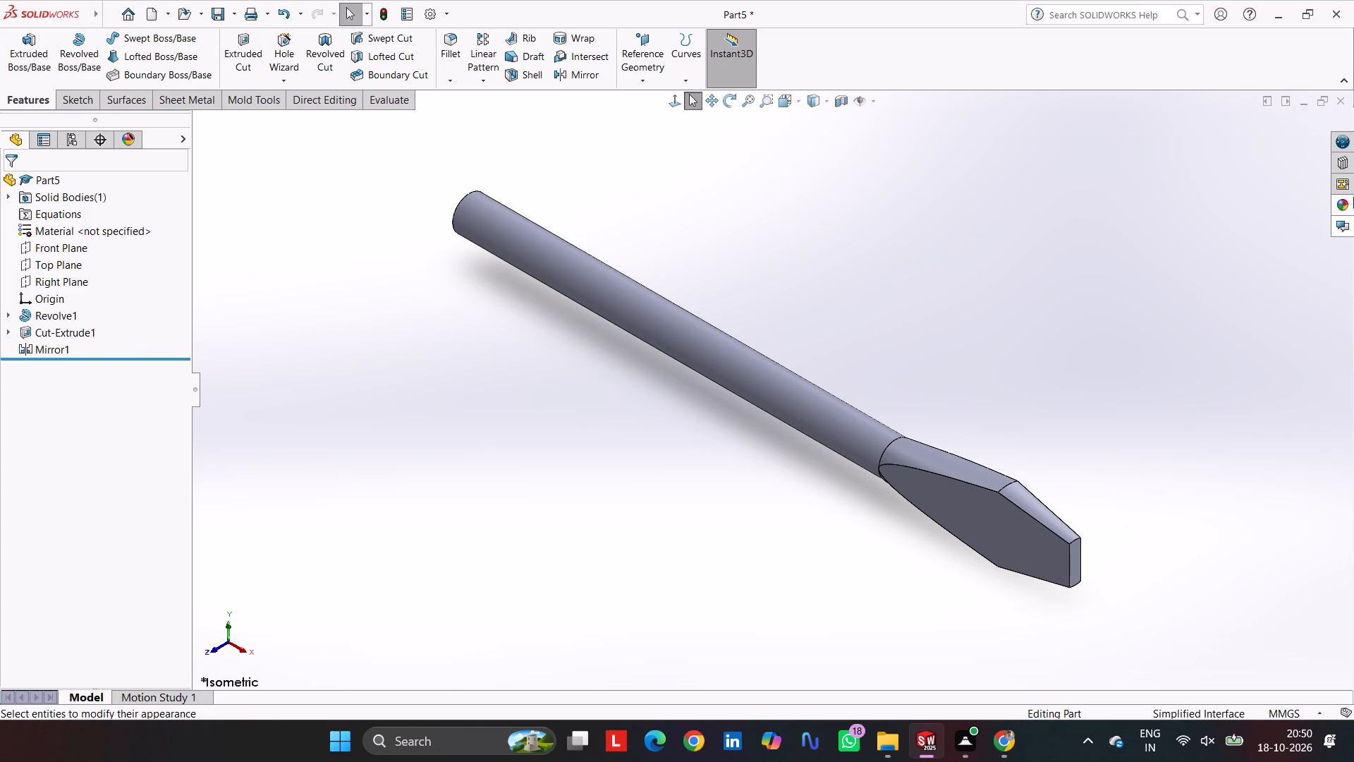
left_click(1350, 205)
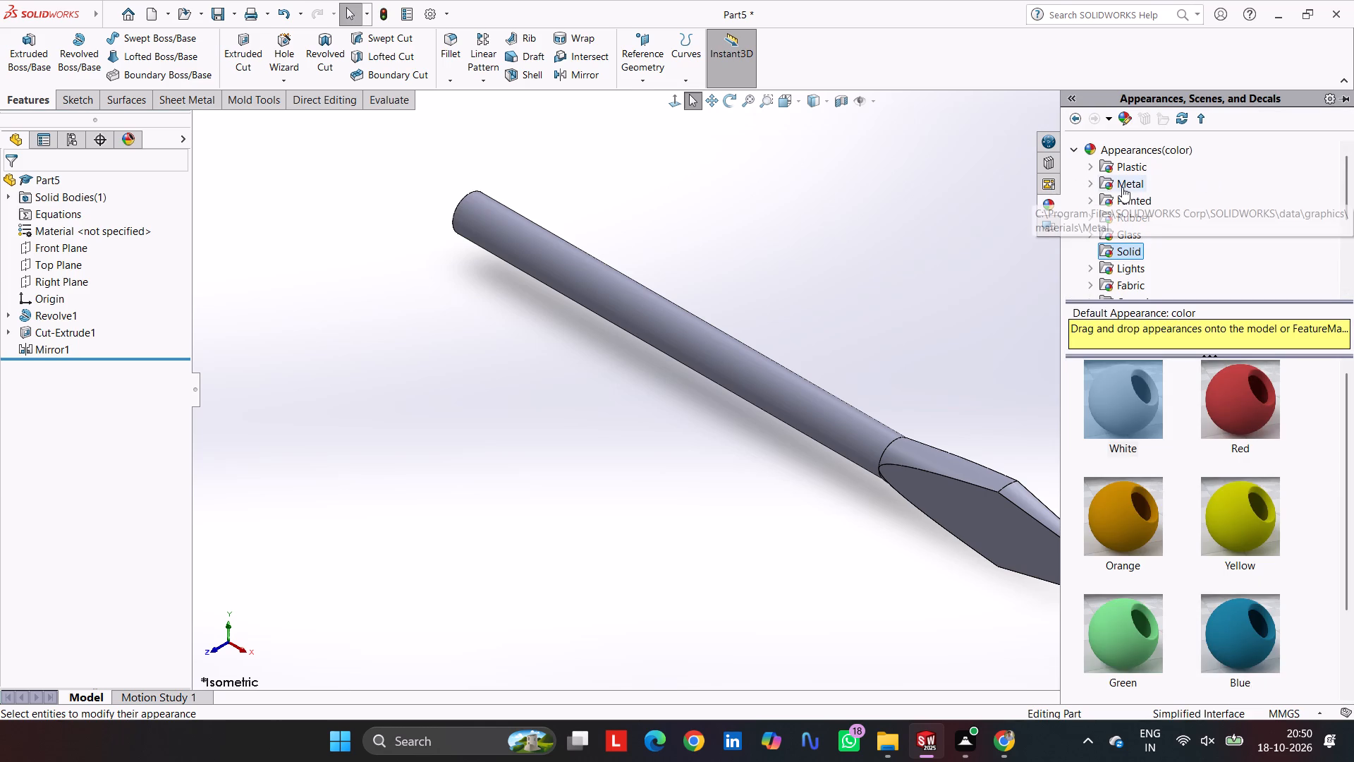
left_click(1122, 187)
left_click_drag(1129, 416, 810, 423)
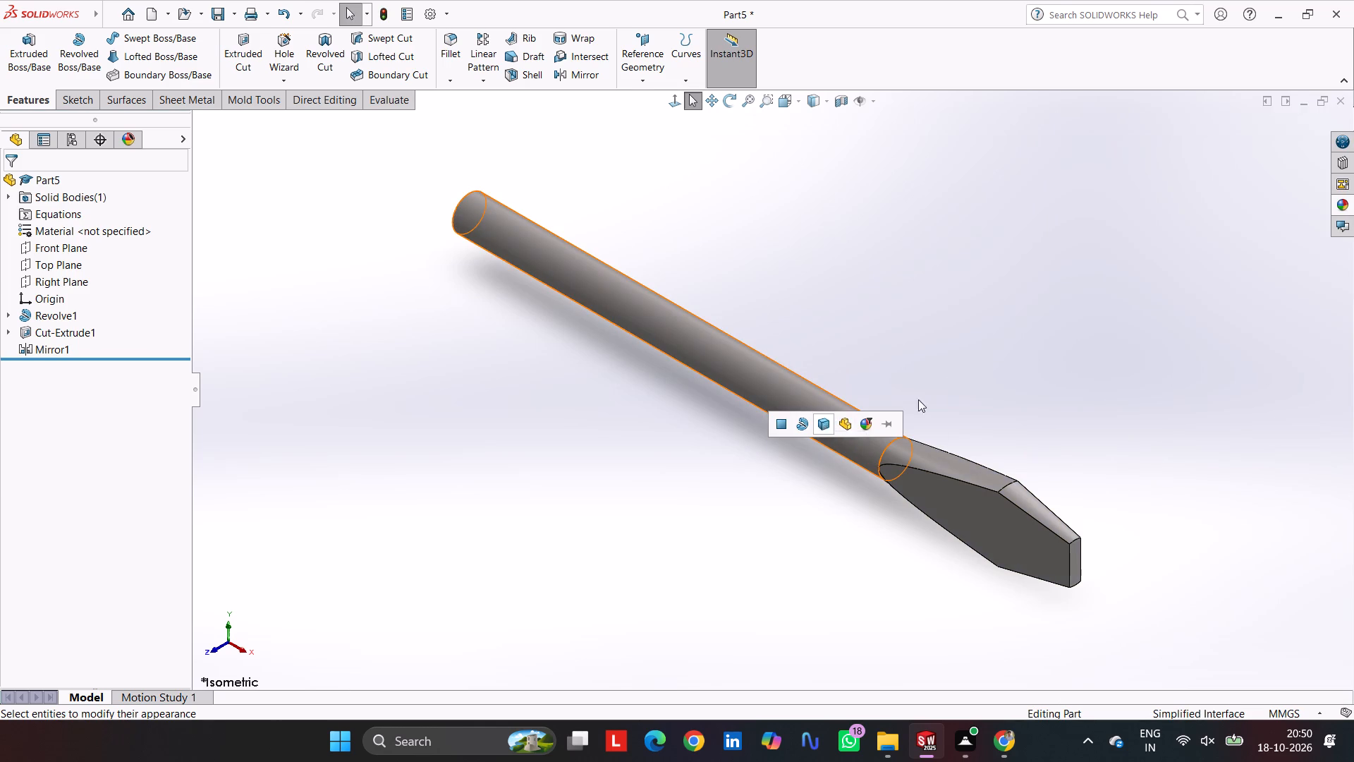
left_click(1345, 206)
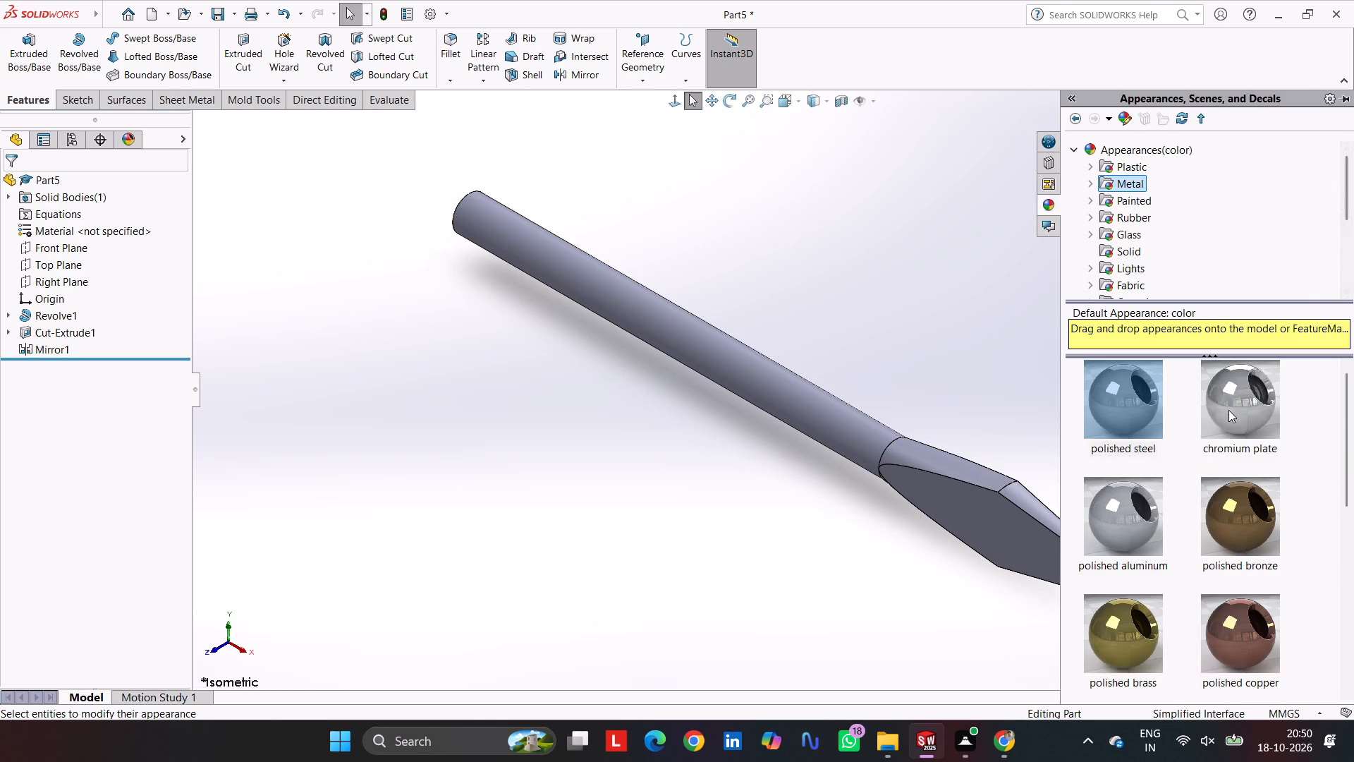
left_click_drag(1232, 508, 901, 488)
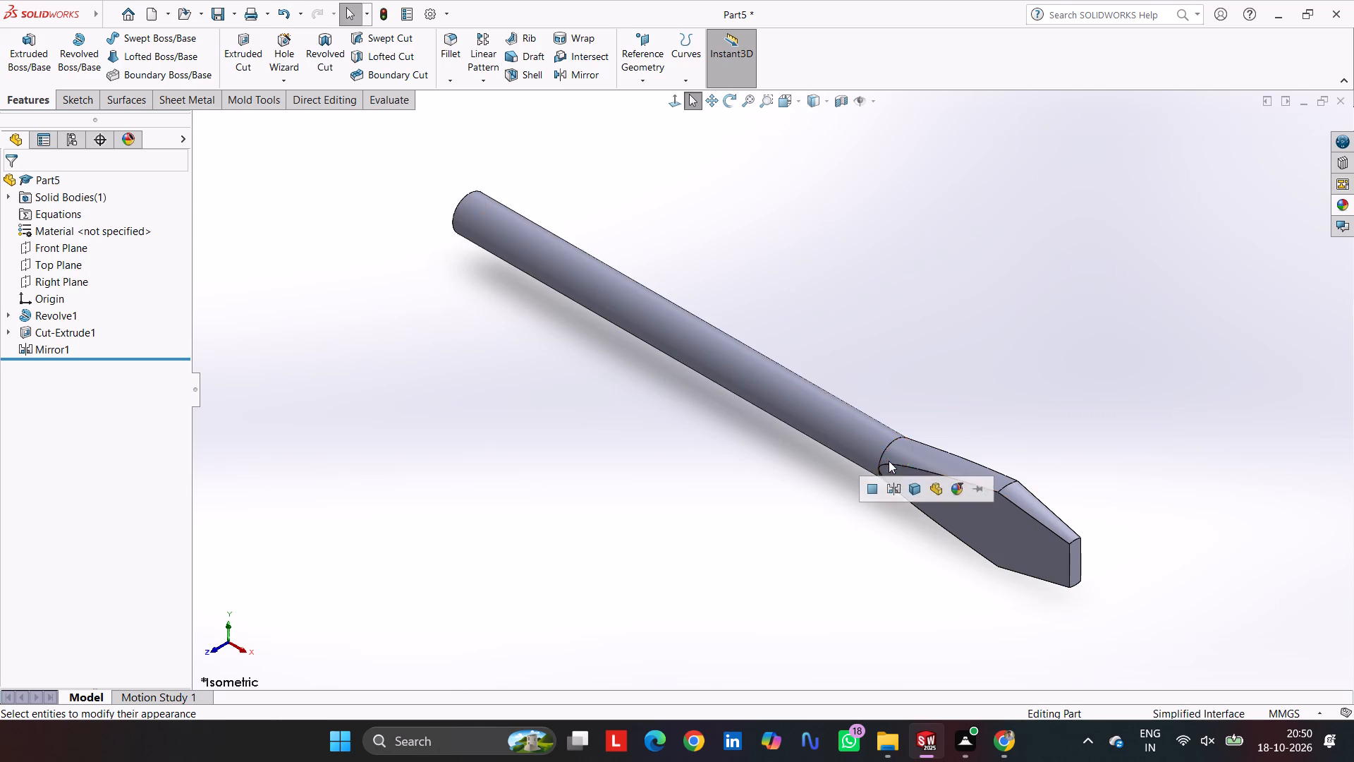
Apply the polished aluminum metal appearance to the whole blade shaft body.
left_click(1343, 206)
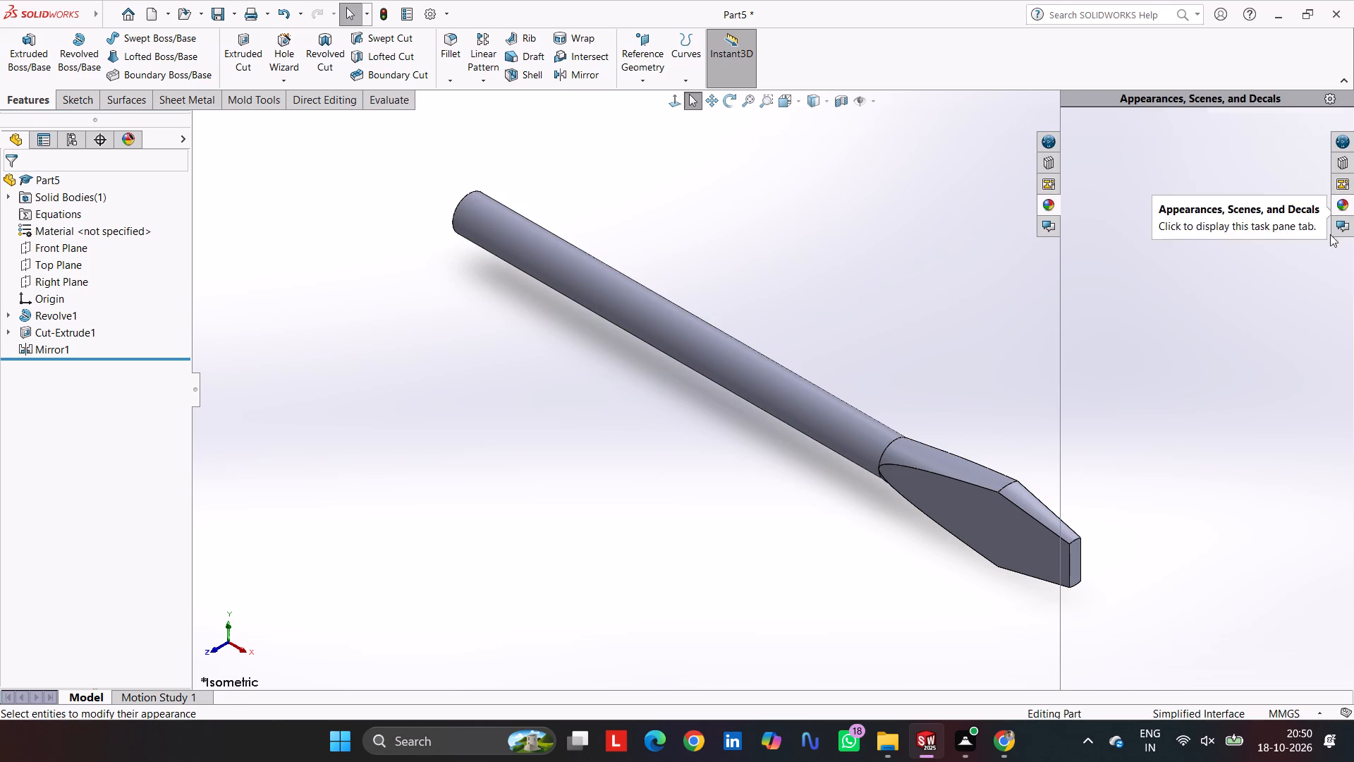
scroll(1138, 514, "up", 2)
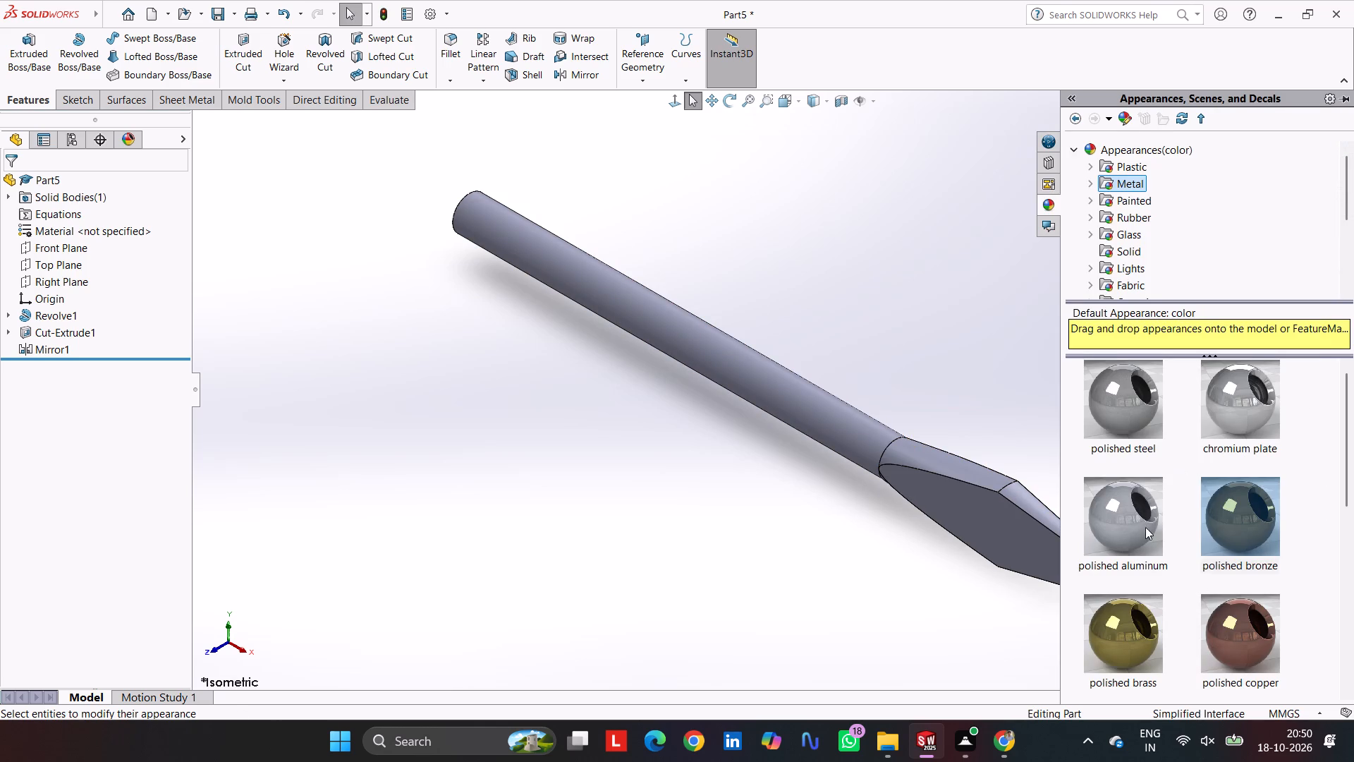
left_click_drag(1138, 528, 888, 447)
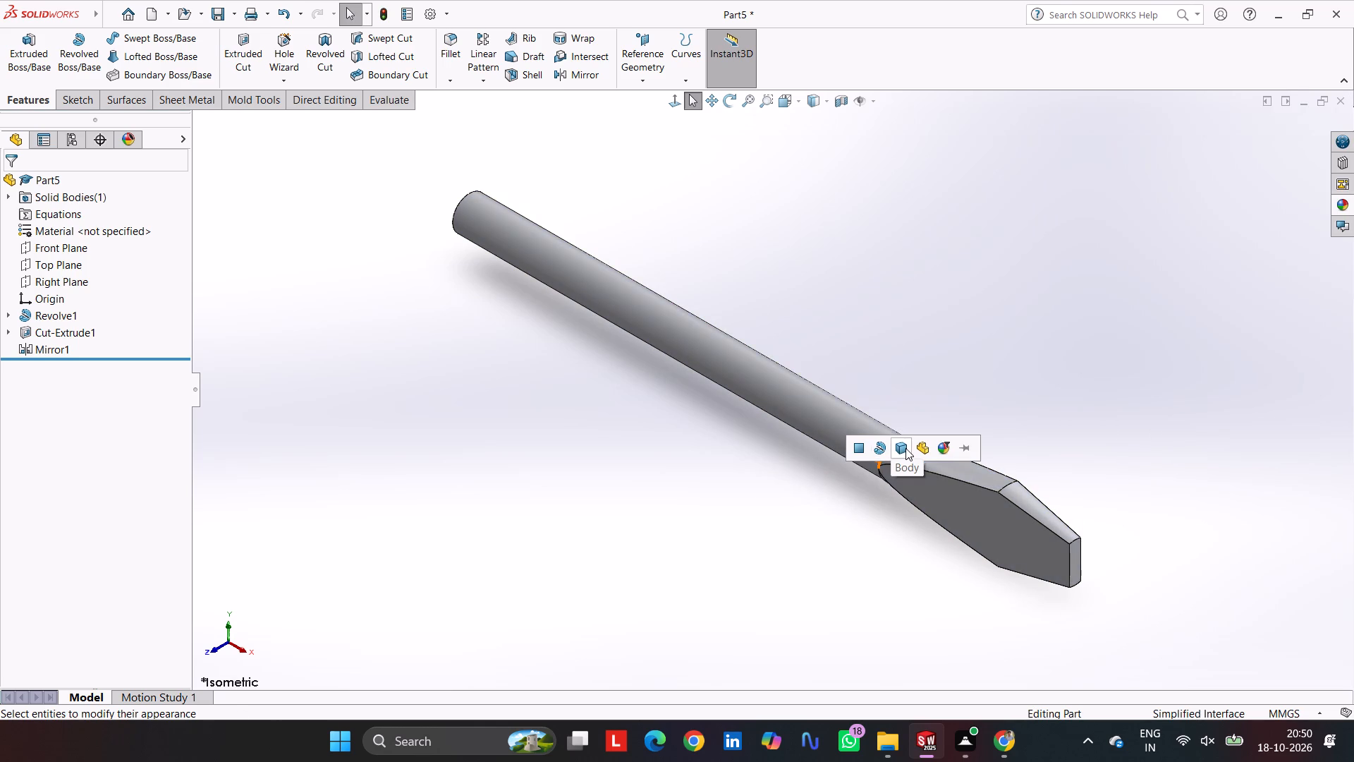
left_click(905, 448)
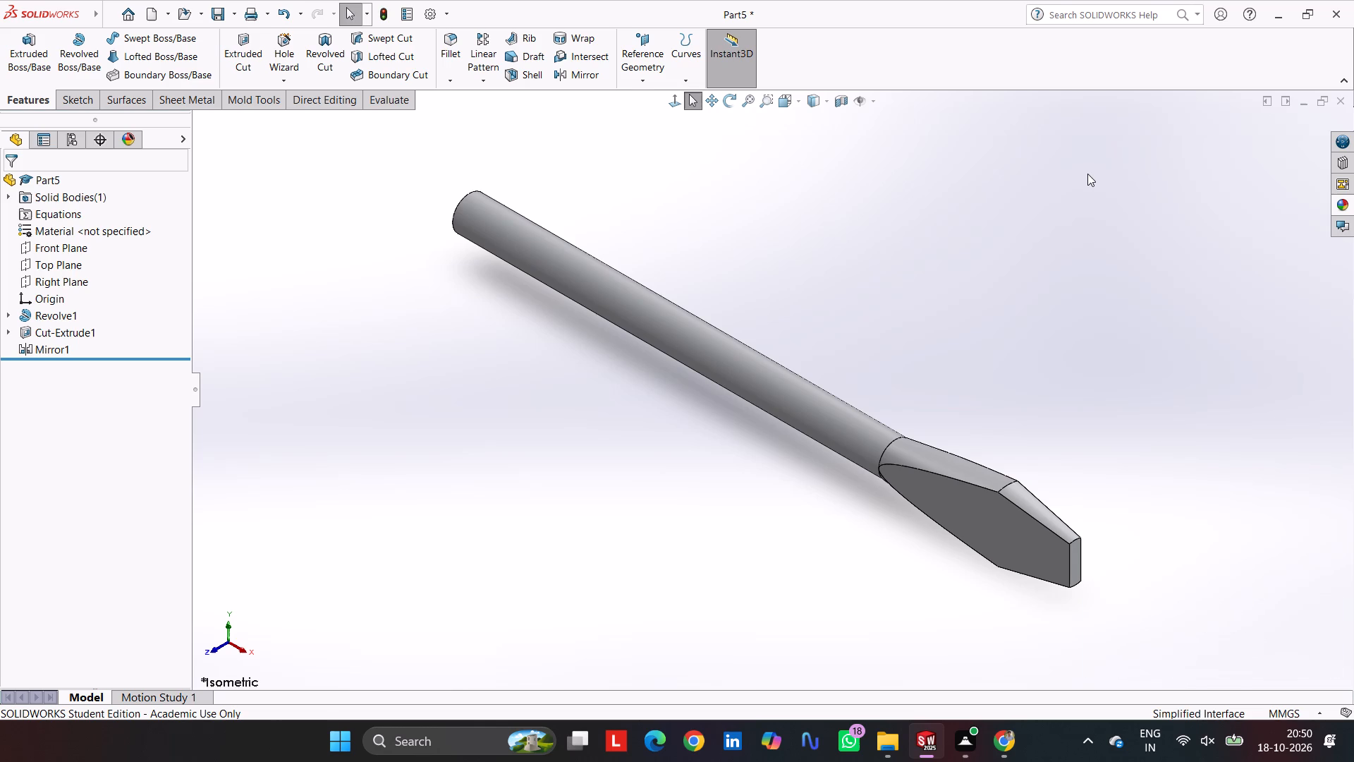
Save the part in isometric view as Head in the 2-Sided Screwdriver Assembly folder.
key("ctrl+7")
key("ctrl+s")
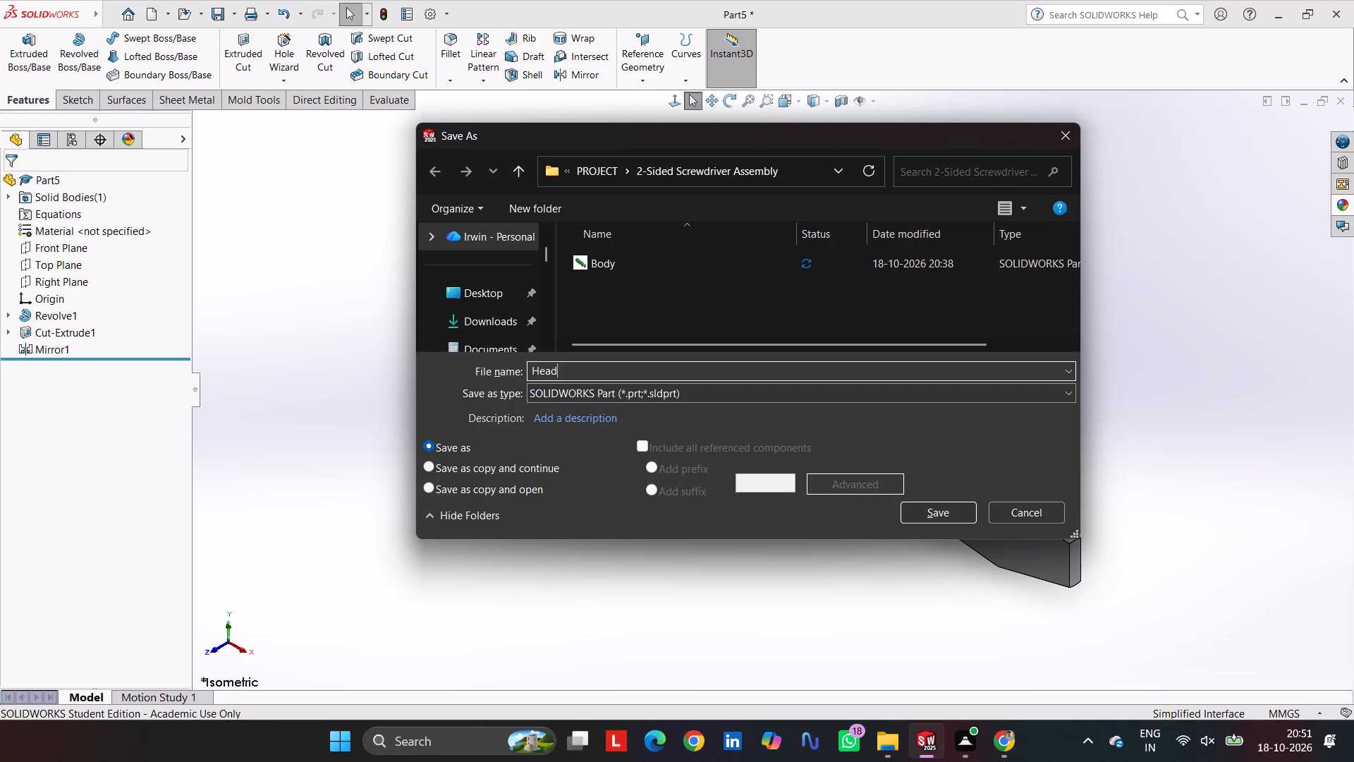
key("Return")
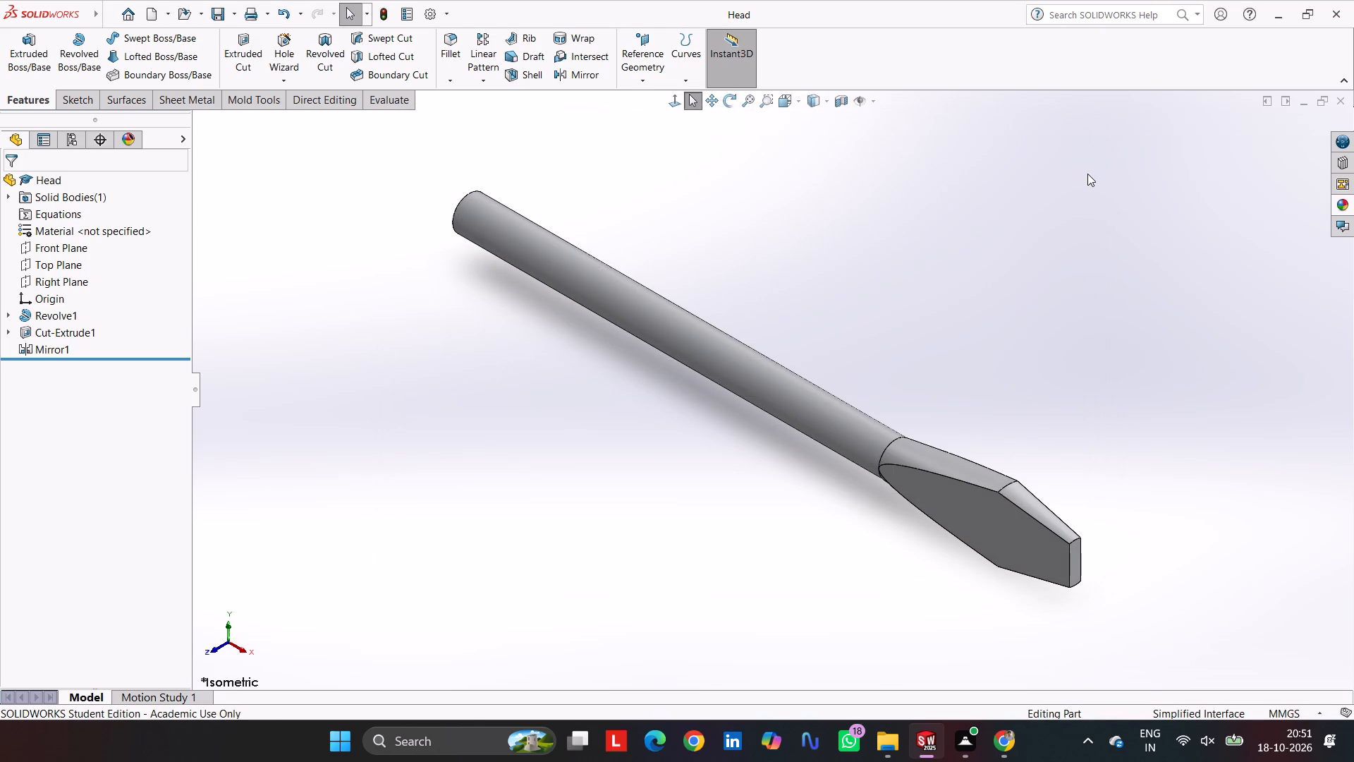
Print the current screen image of the Head part to PDF on A4 landscape paper, saving the file as Head.
key("ctrl+p")
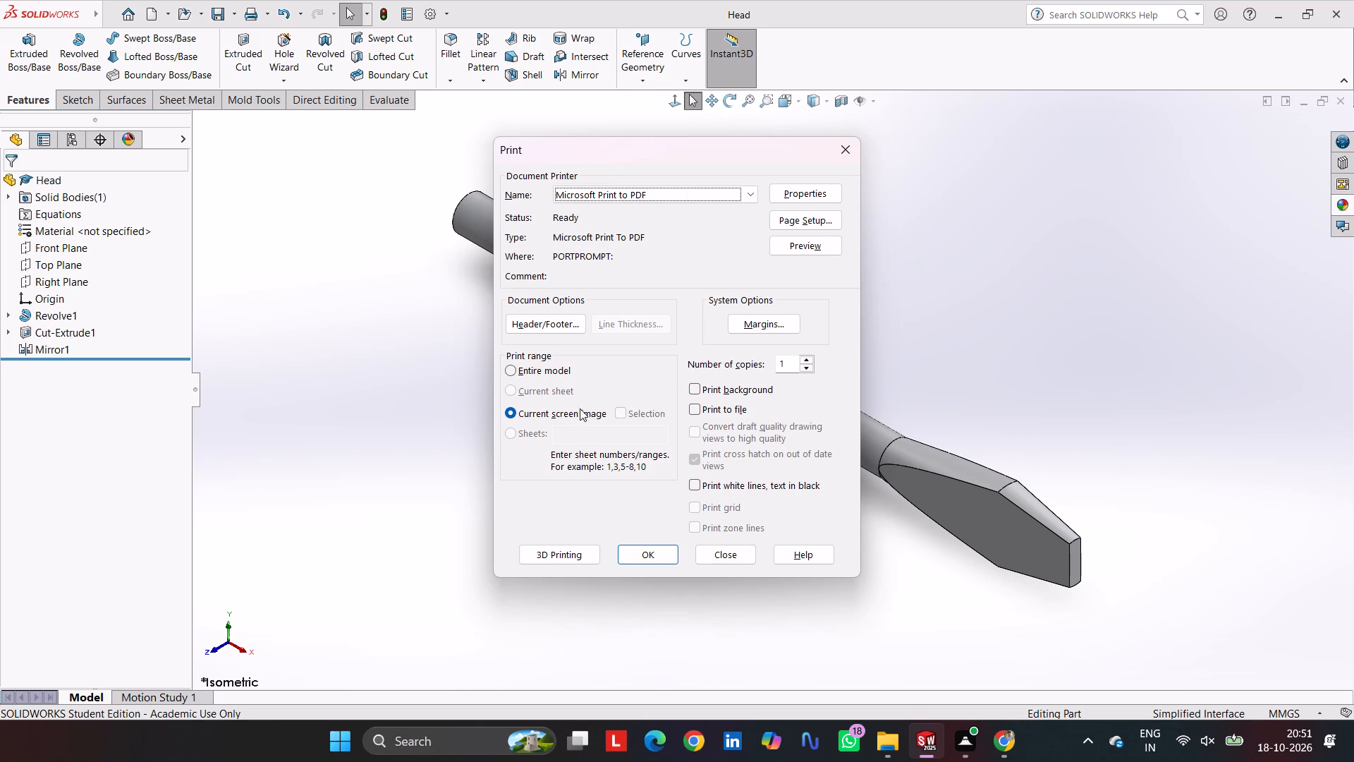
left_click(819, 222)
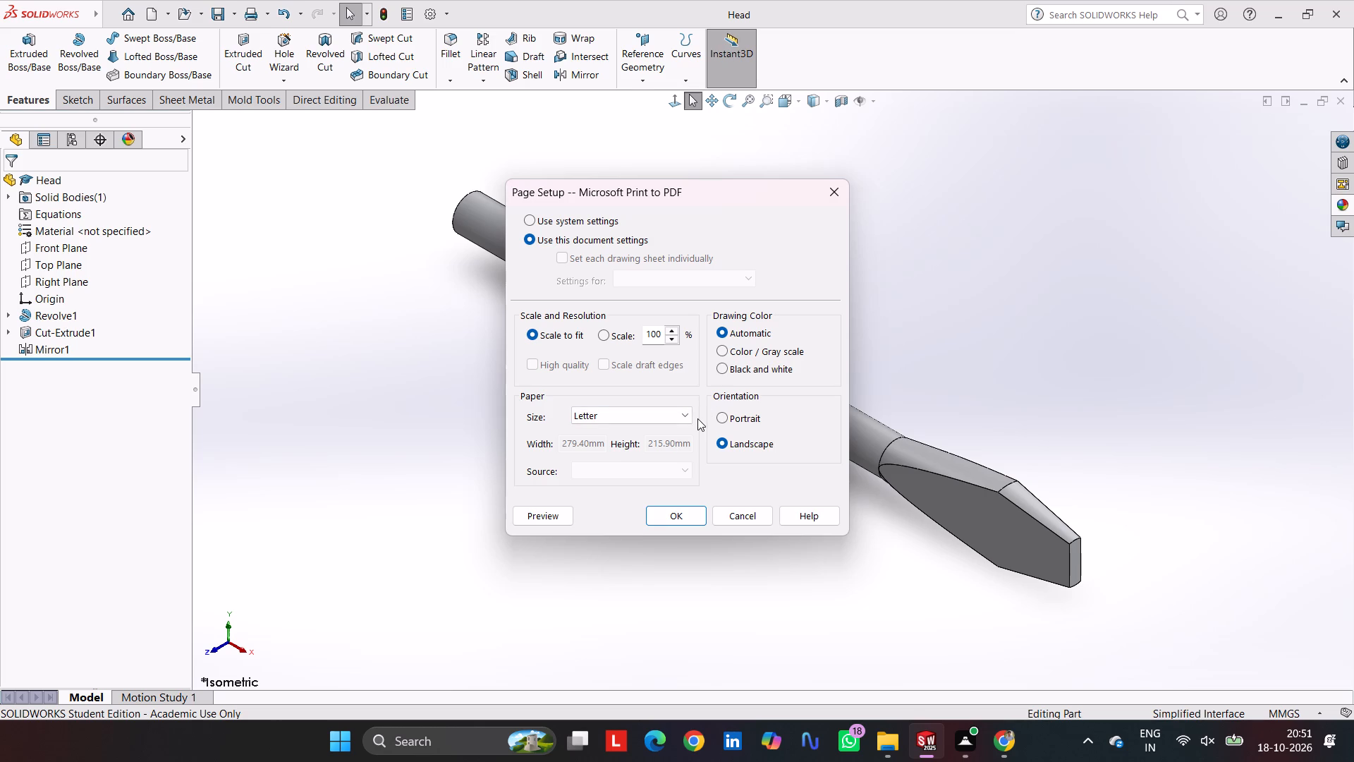
left_click(607, 409)
scroll(605, 173, "up", 5)
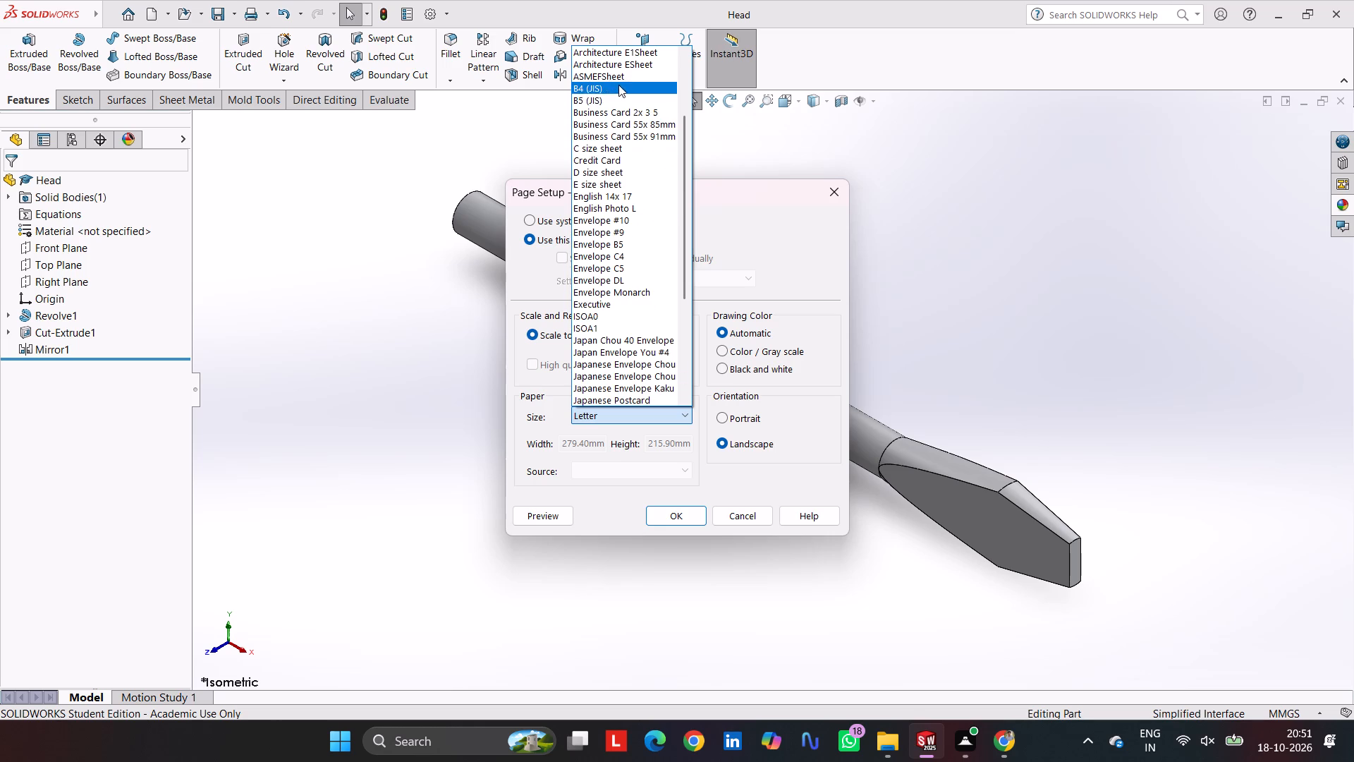
scroll(612, 98, "up", 5)
left_click(617, 76)
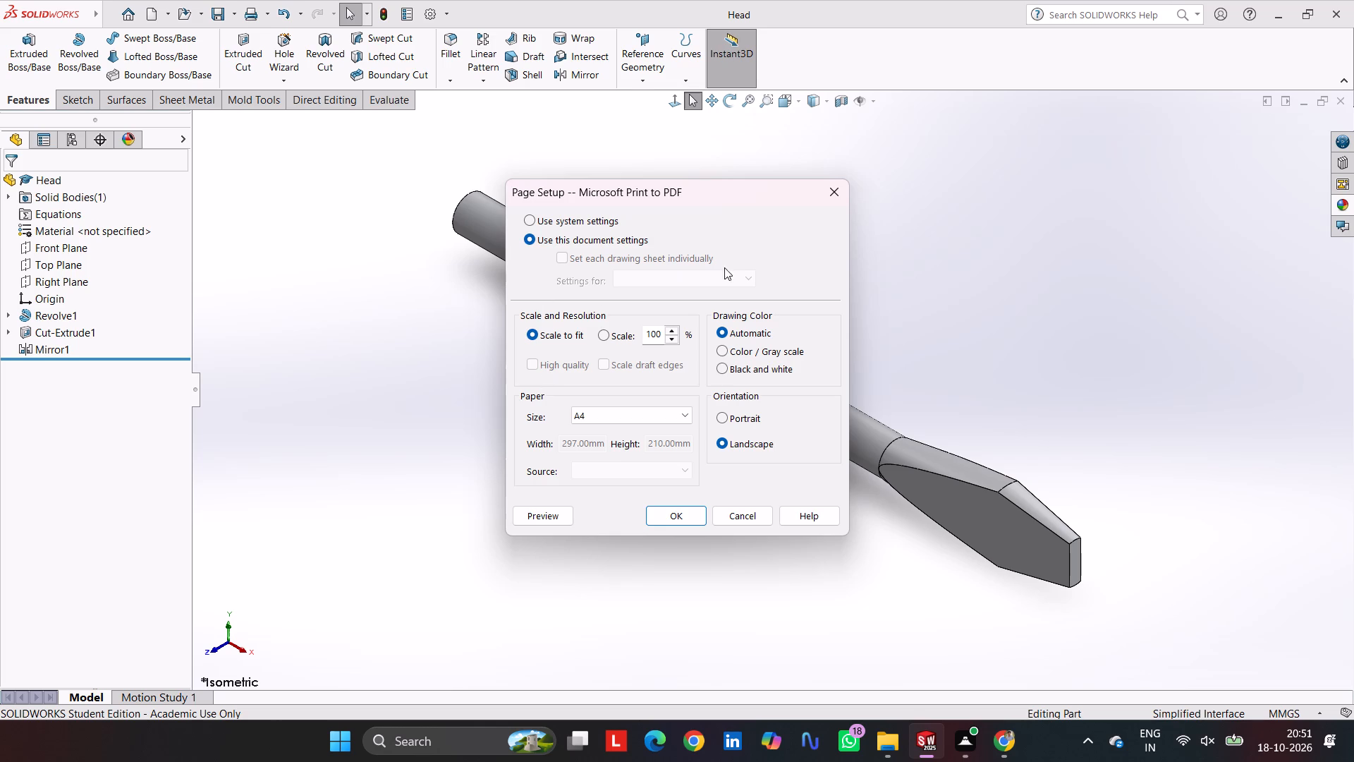
left_click(675, 515)
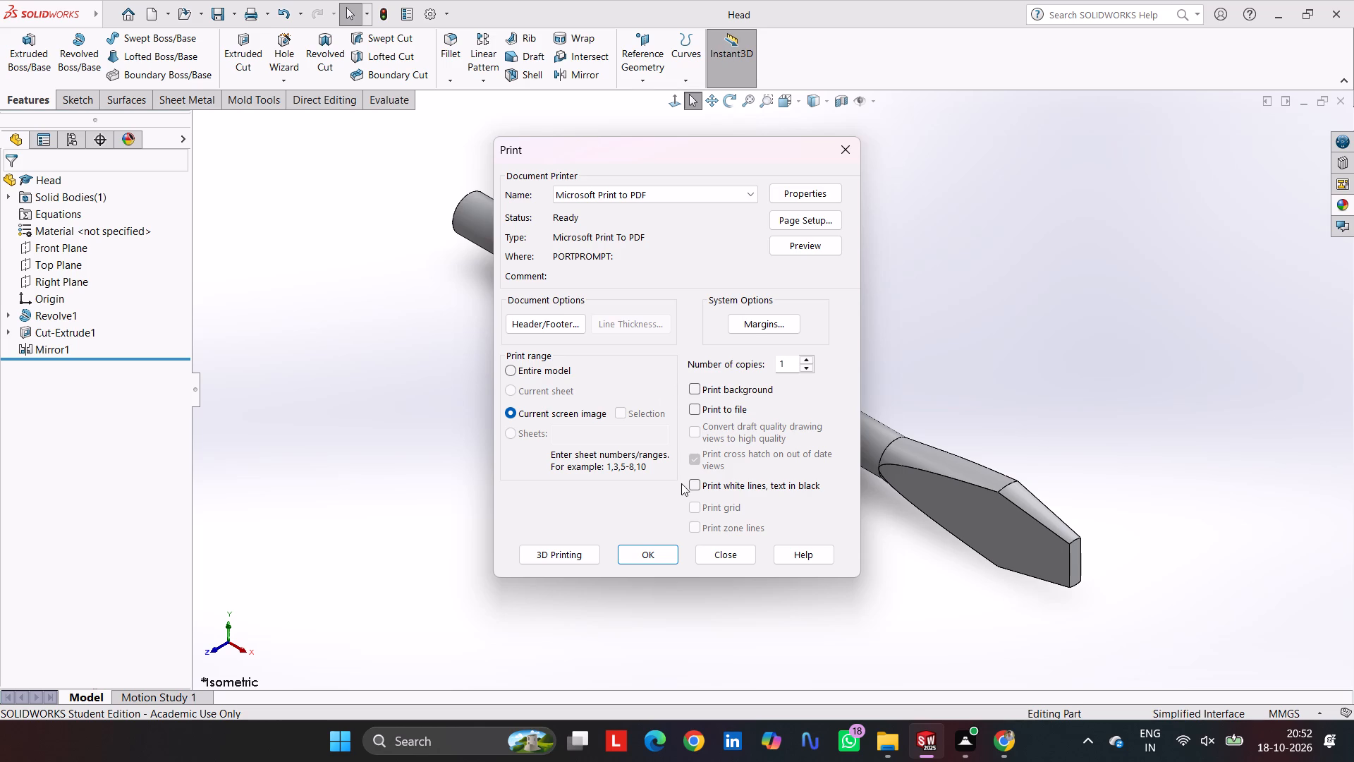
left_click(651, 550)
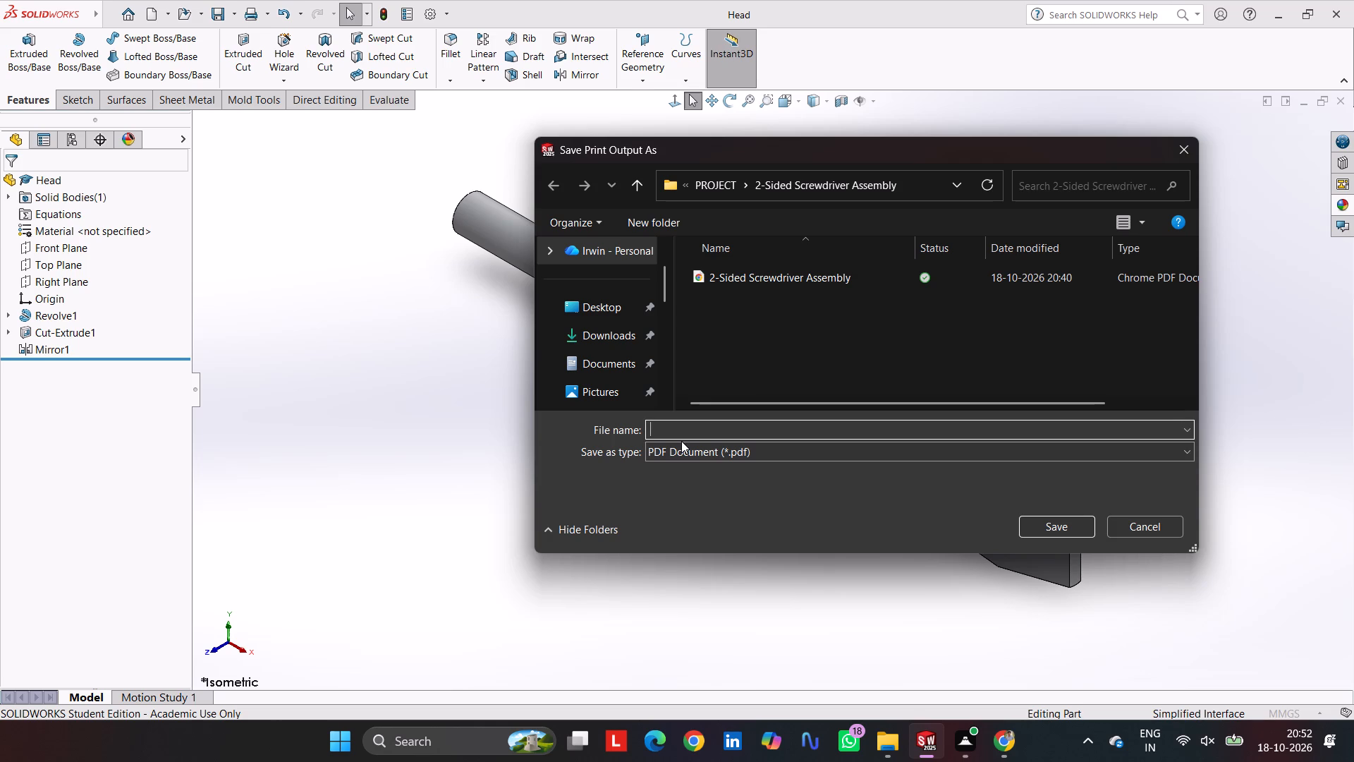
type("ead")
key("Return")
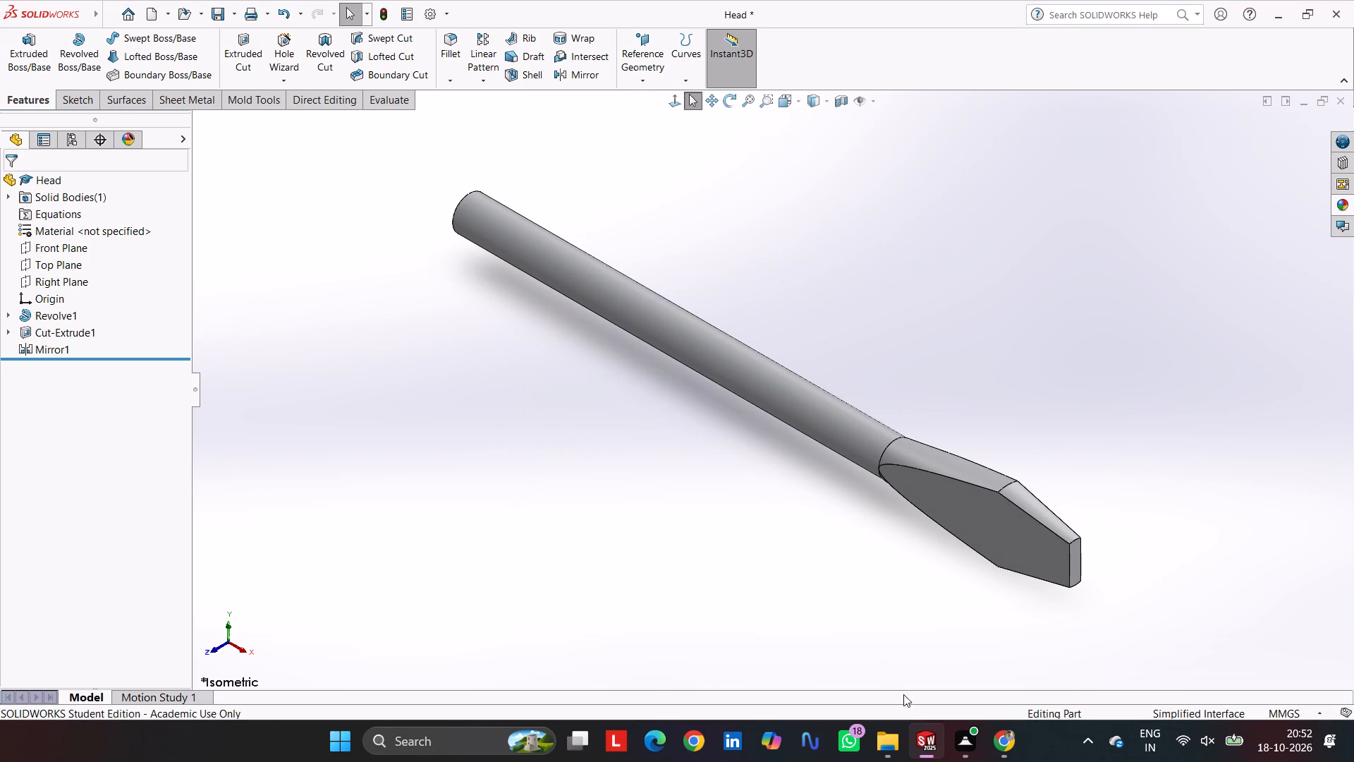
Switch to File Explorer and delete the 2-Sided Screwdriver Assembly PDF from the 2-Sided Screwdriver Assembly project folder.
left_click(907, 670)
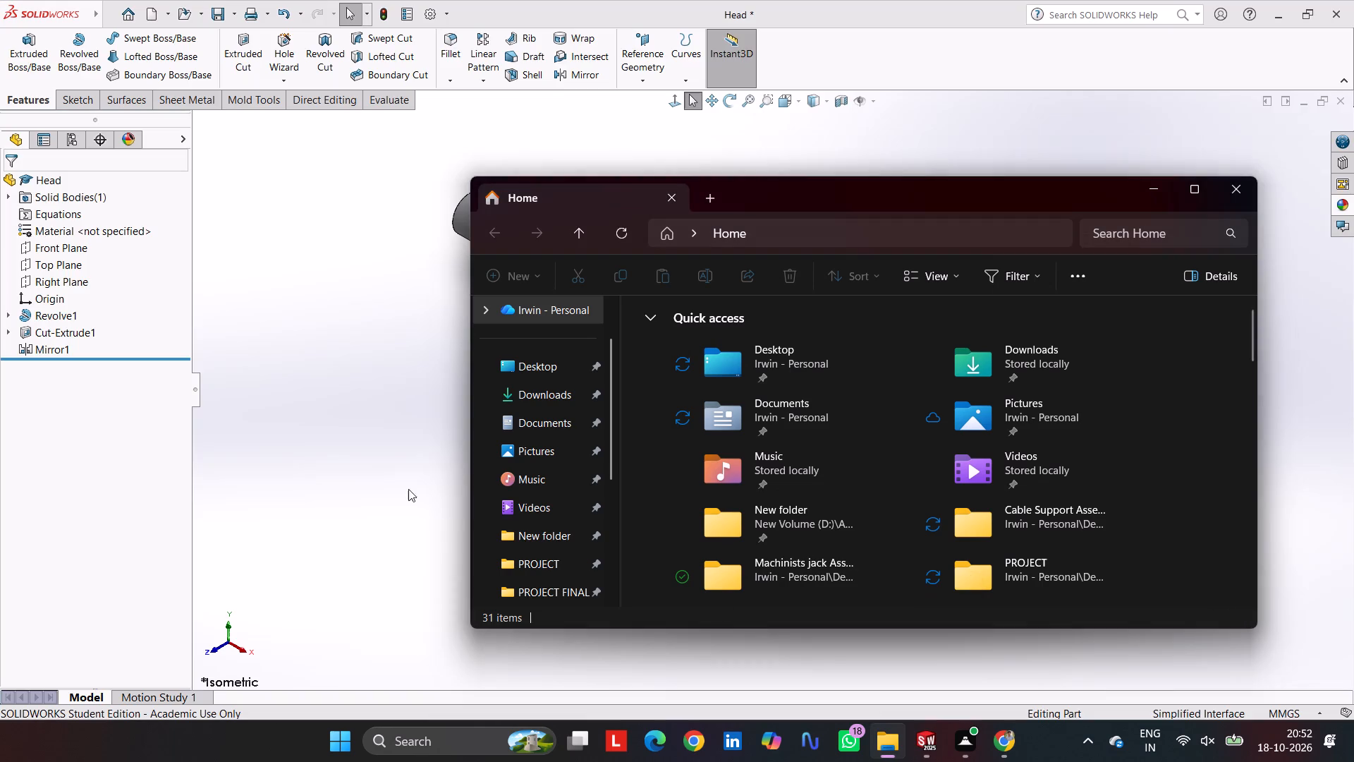
left_click(565, 565)
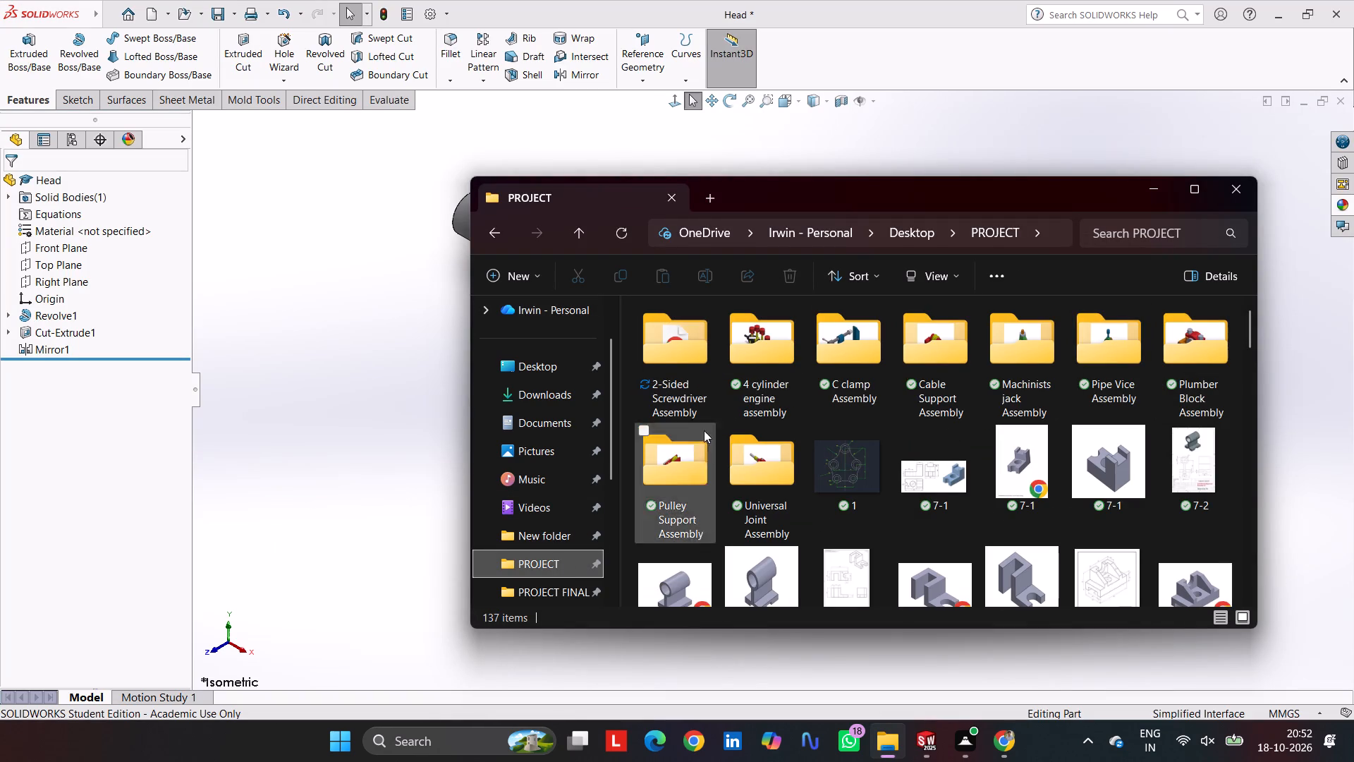
left_click(682, 372)
double_click(682, 372)
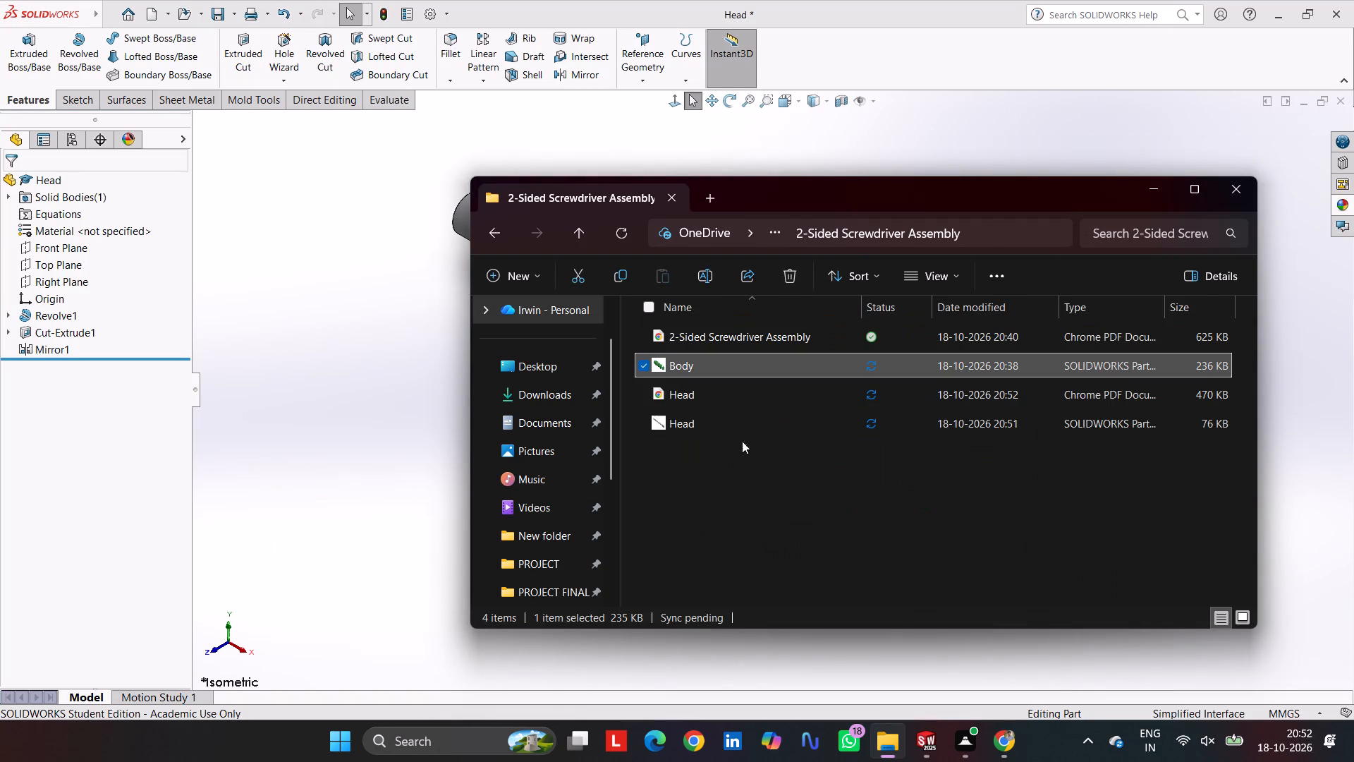
left_click(752, 490)
left_click(745, 339)
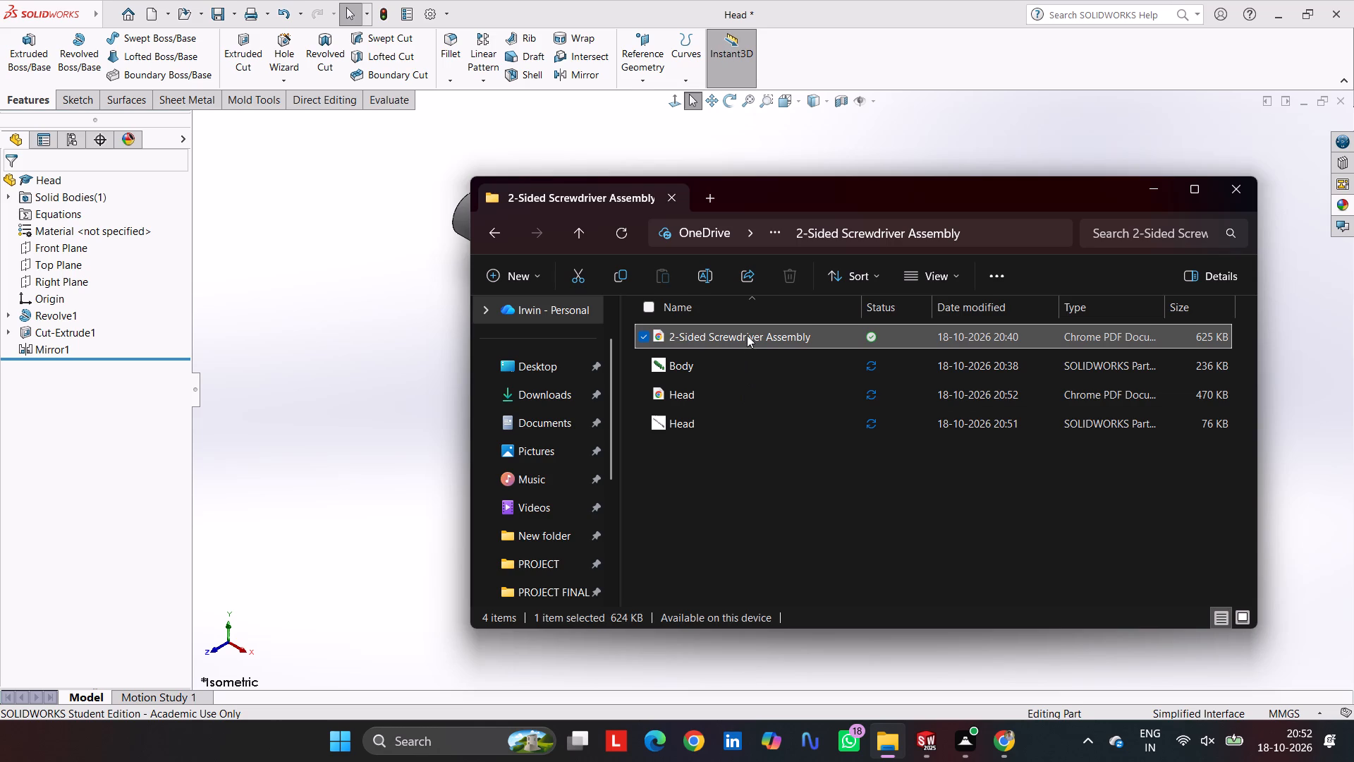
right_click(747, 334)
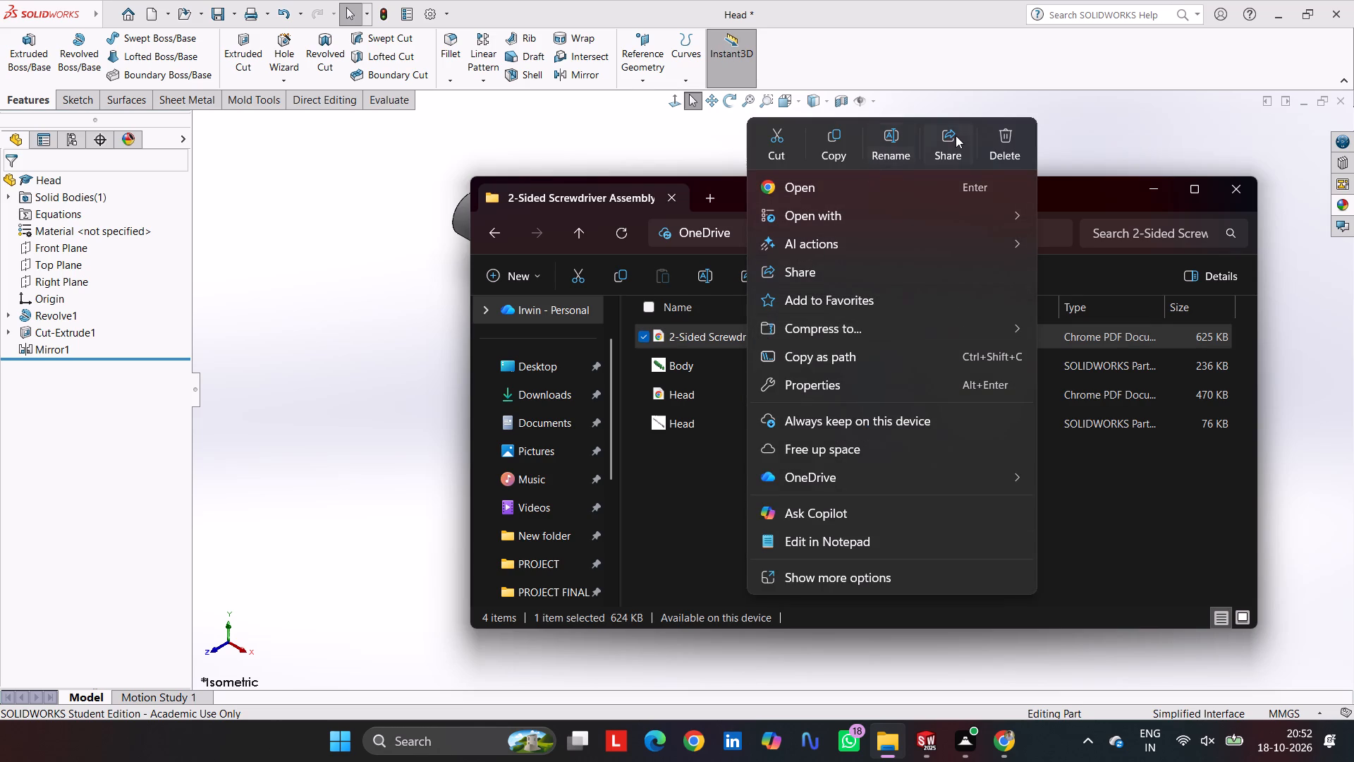
left_click(1006, 135)
left_click(408, 351)
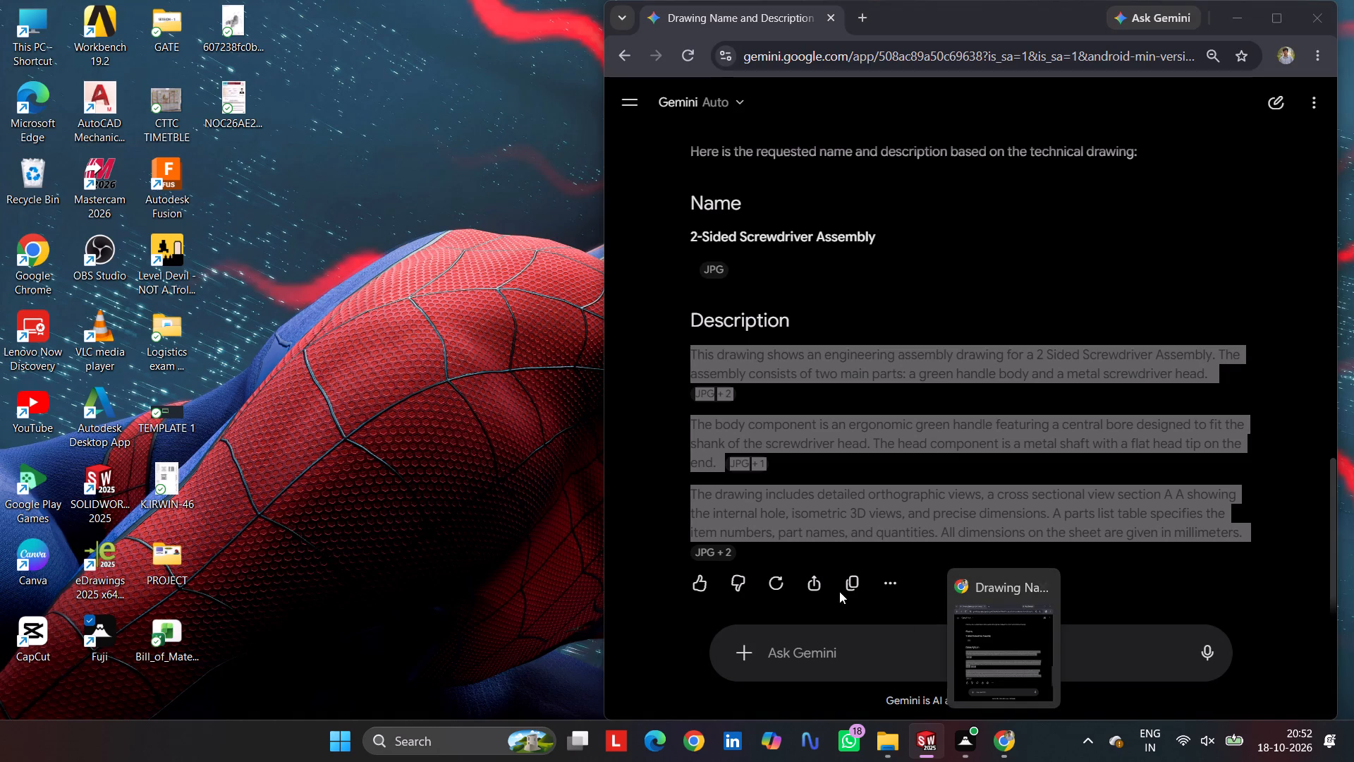
Switch to the Body part and print its current screen image to PDF, saving the file as Body.
left_click(858, 652)
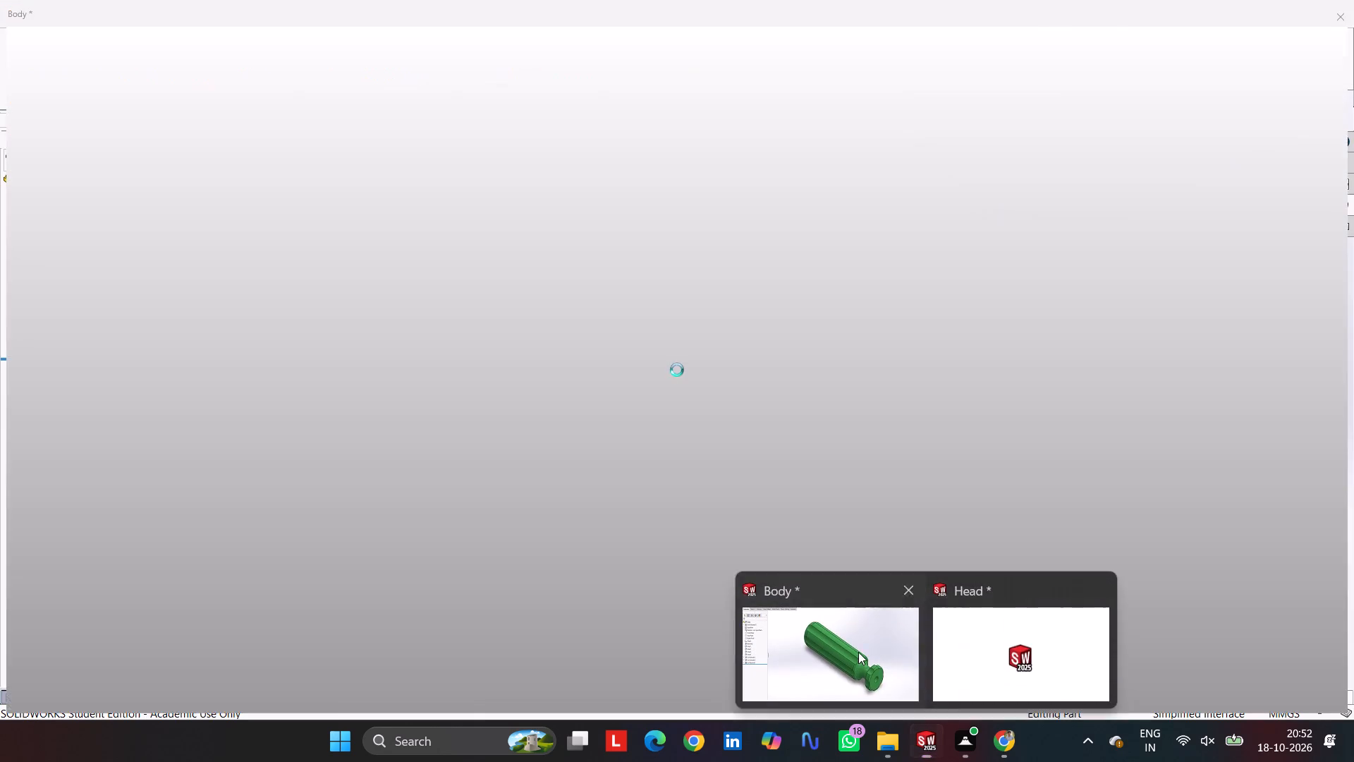
key("ctrl+p")
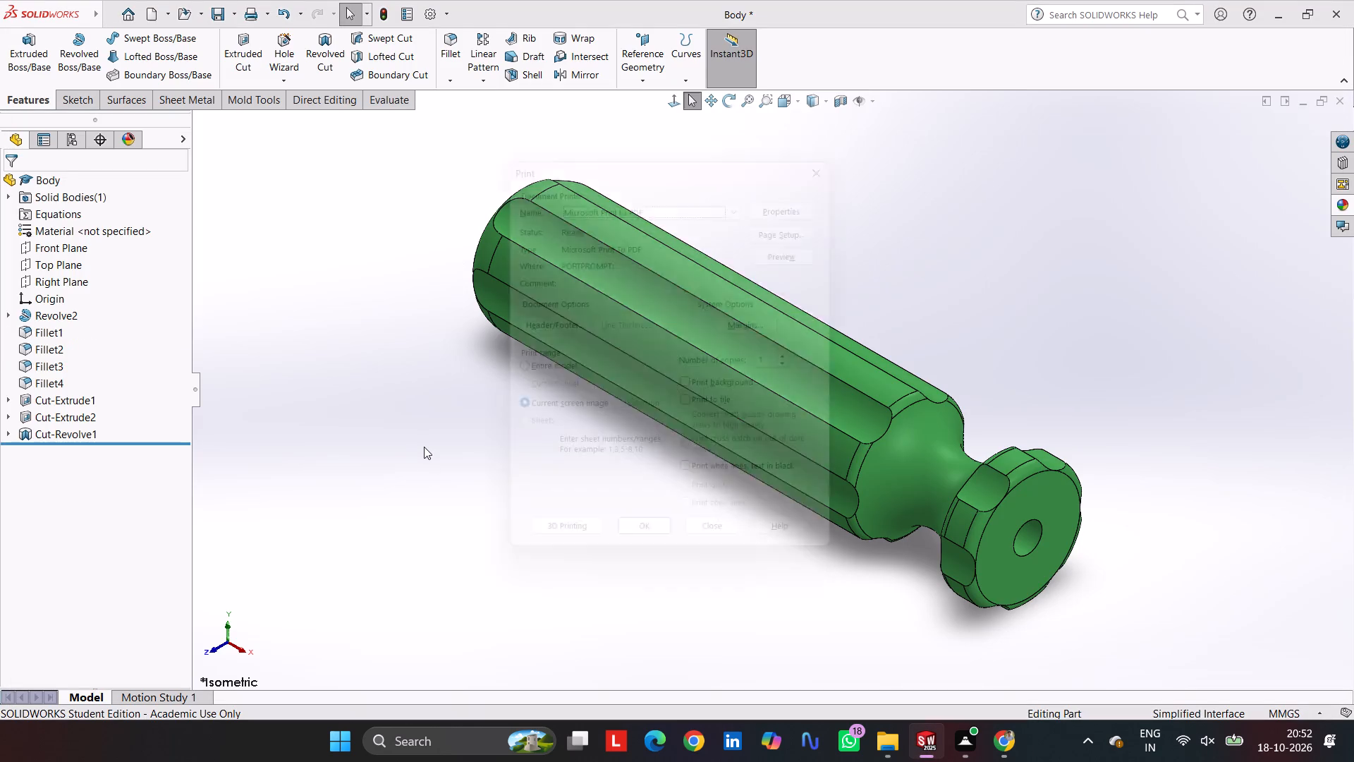
key("Return")
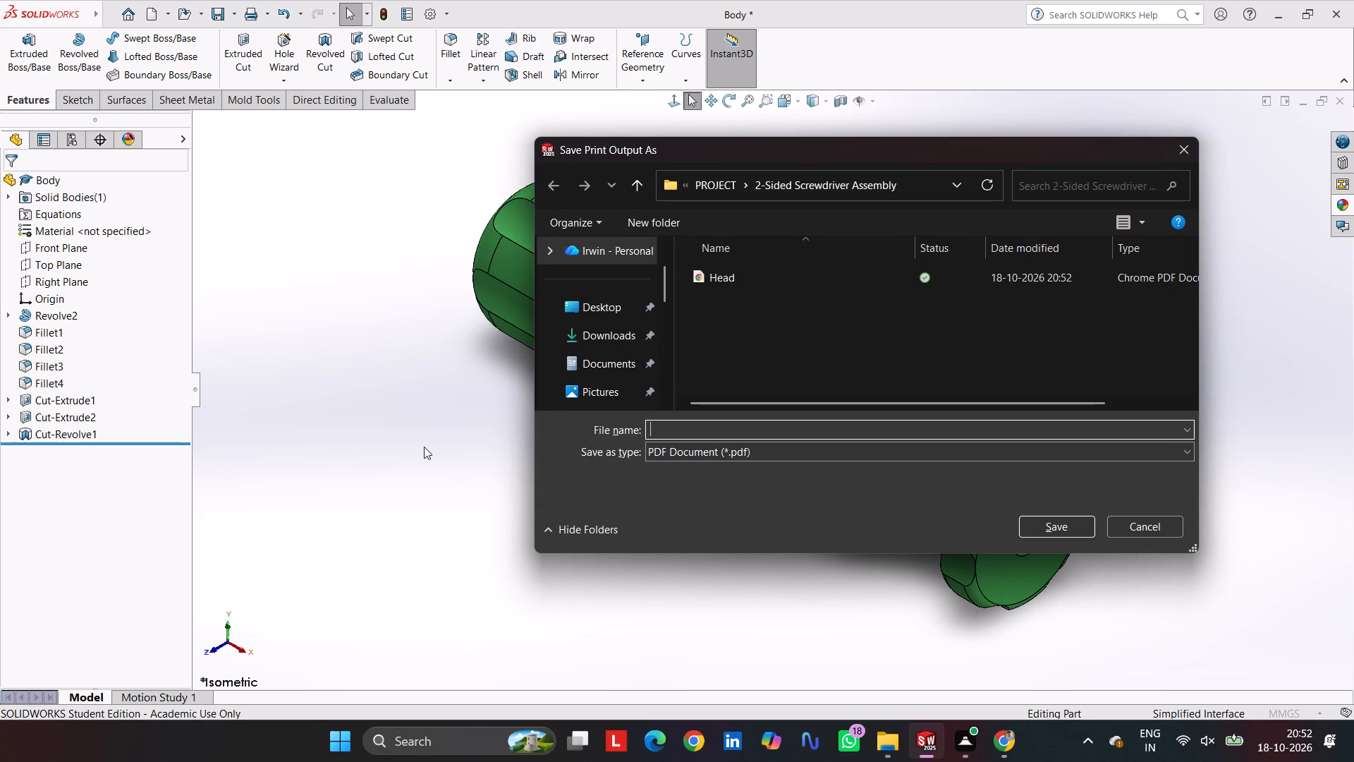
type("ody")
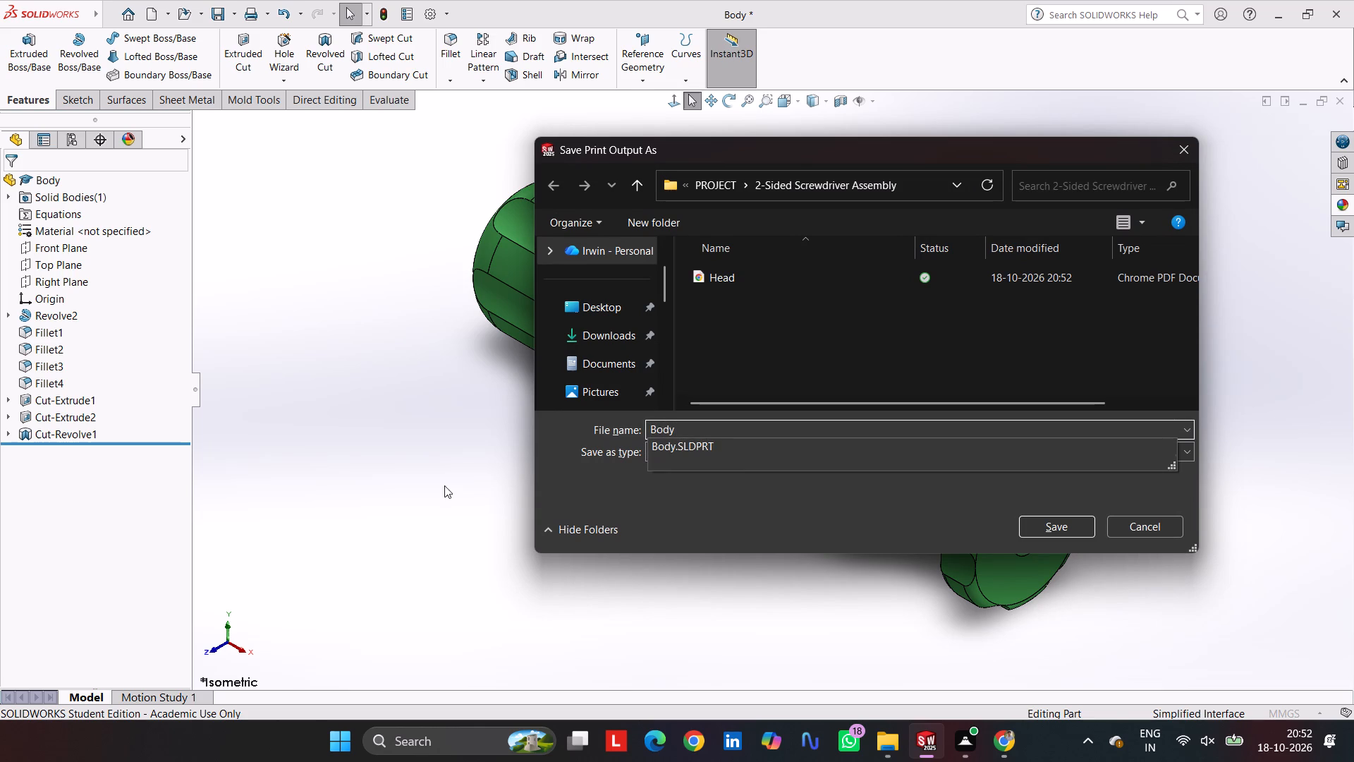
left_click(1044, 523)
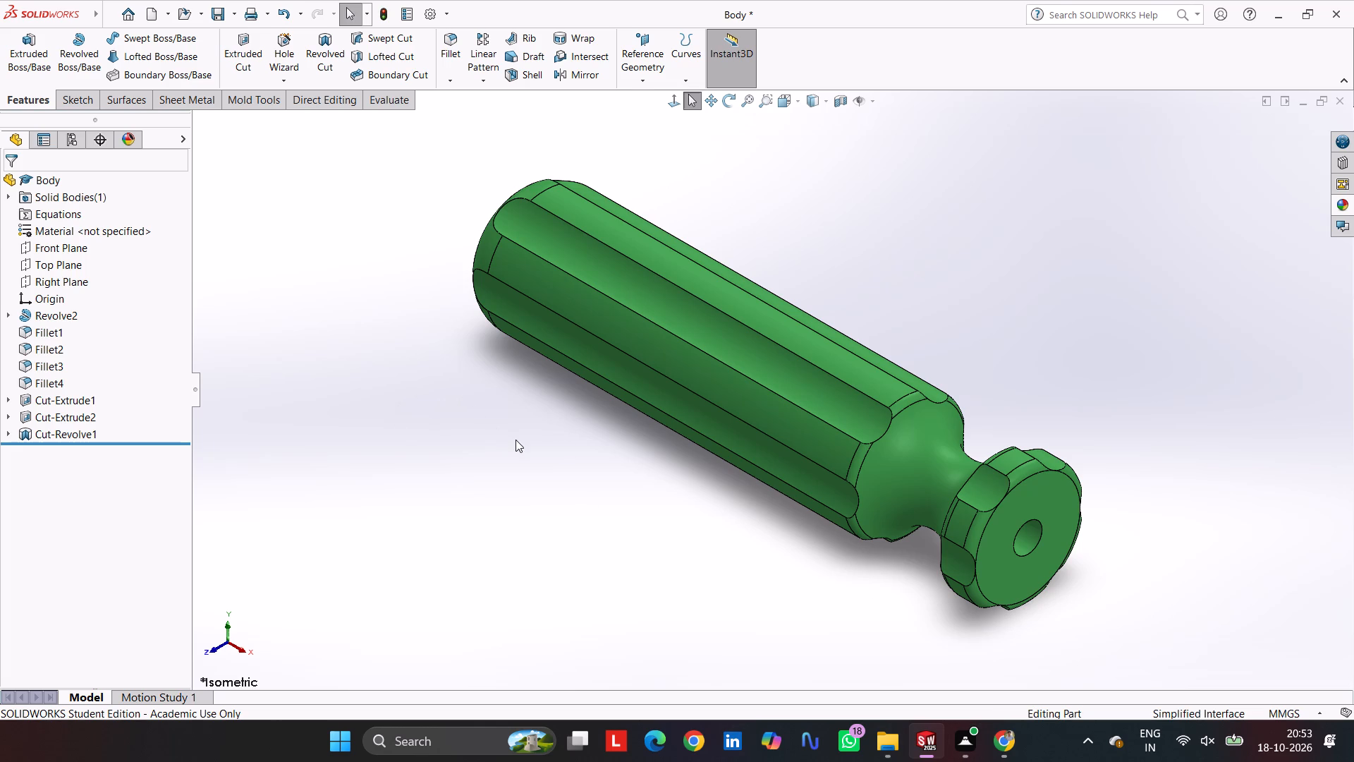
Create a new assembly document and place the Body part in it as the first component.
key("ctrl+n")
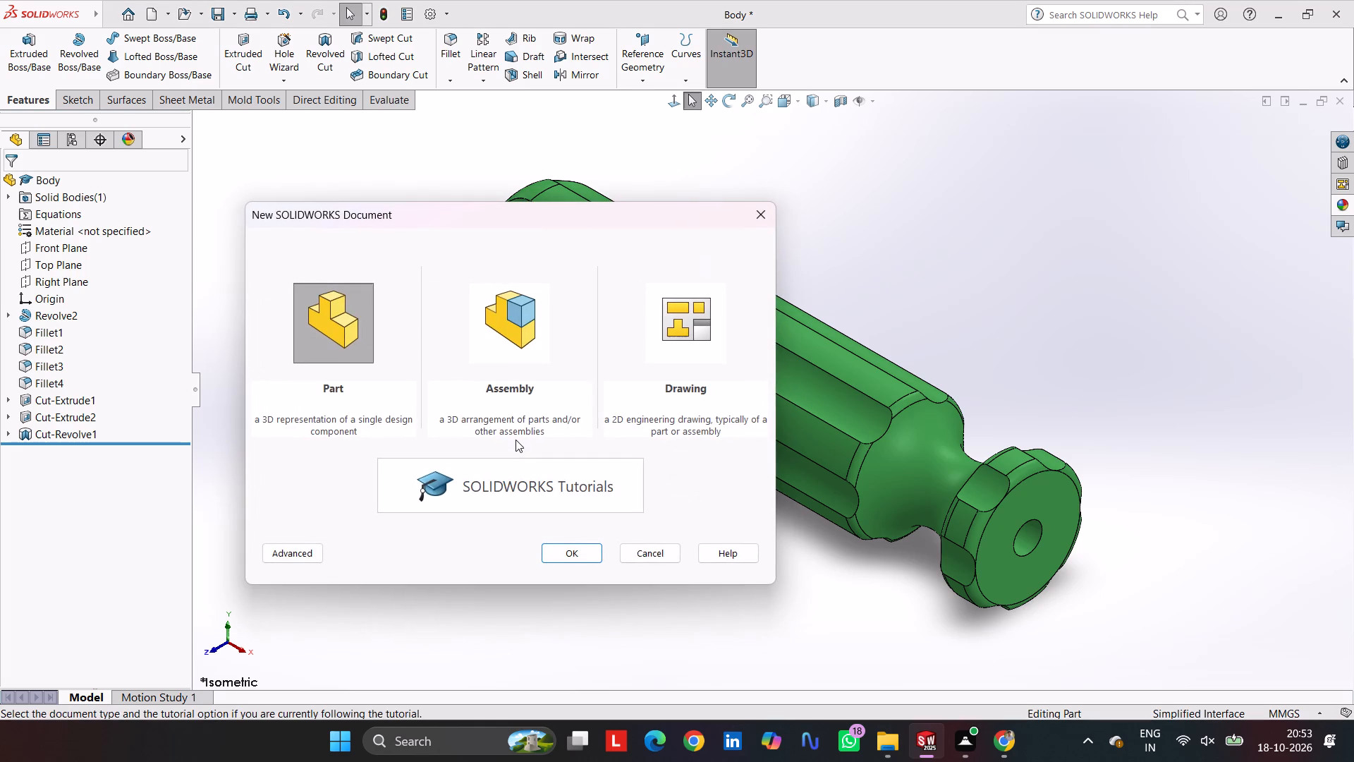
left_click(527, 297)
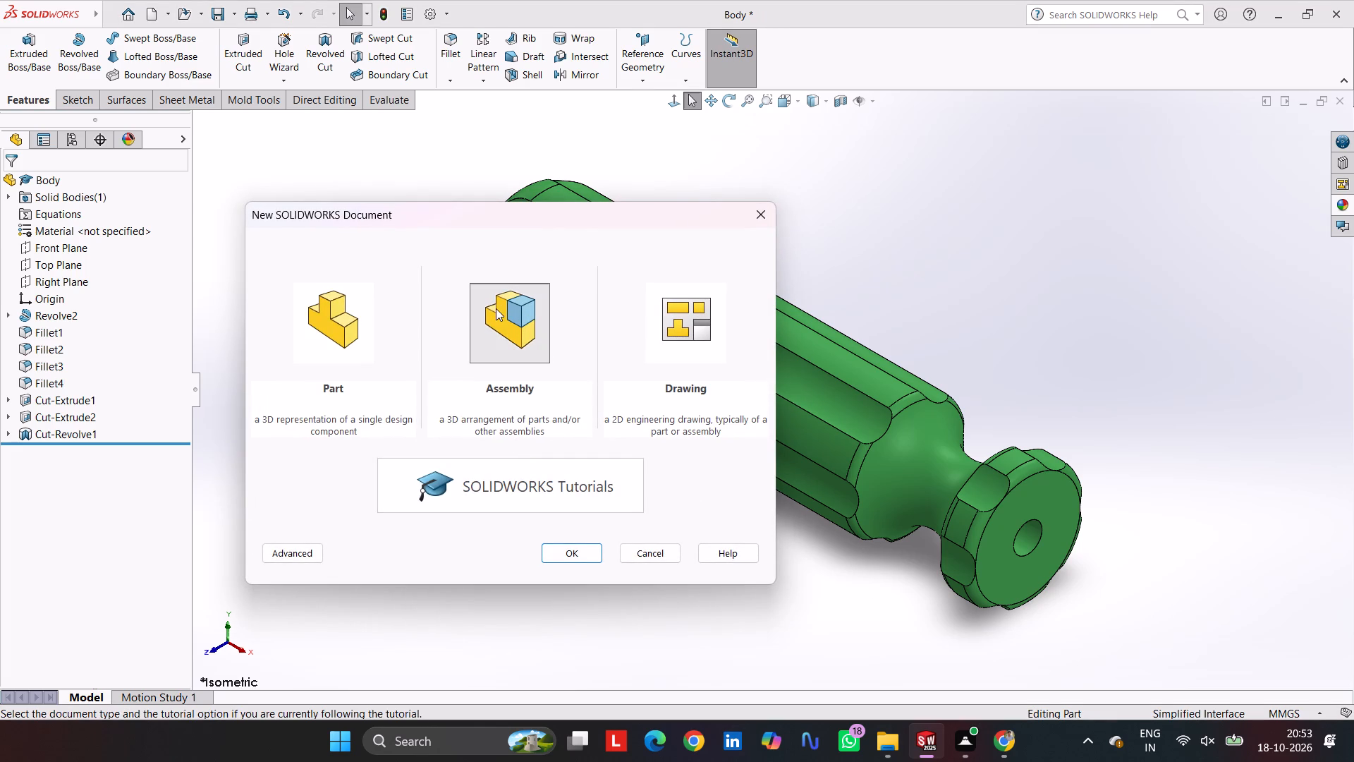
left_click(578, 557)
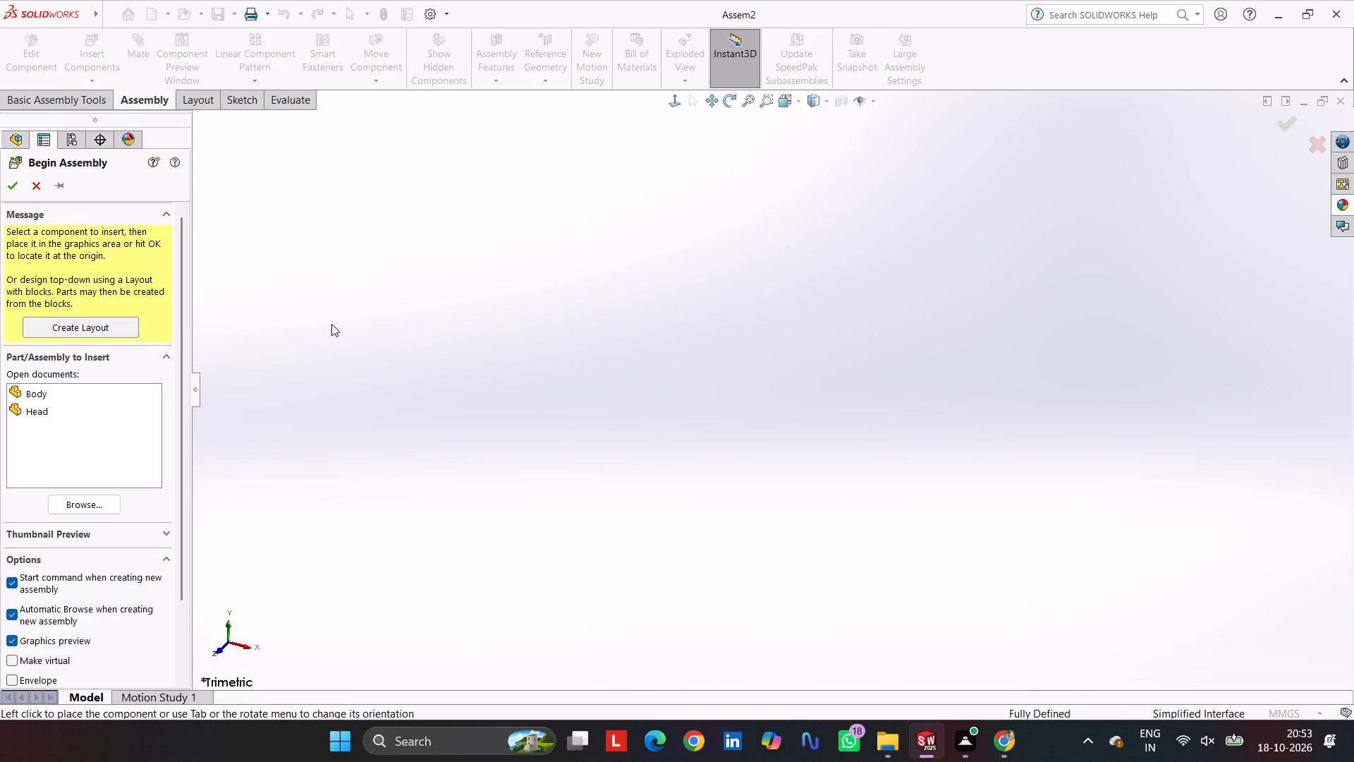
left_click_drag(59, 436, 38, 394)
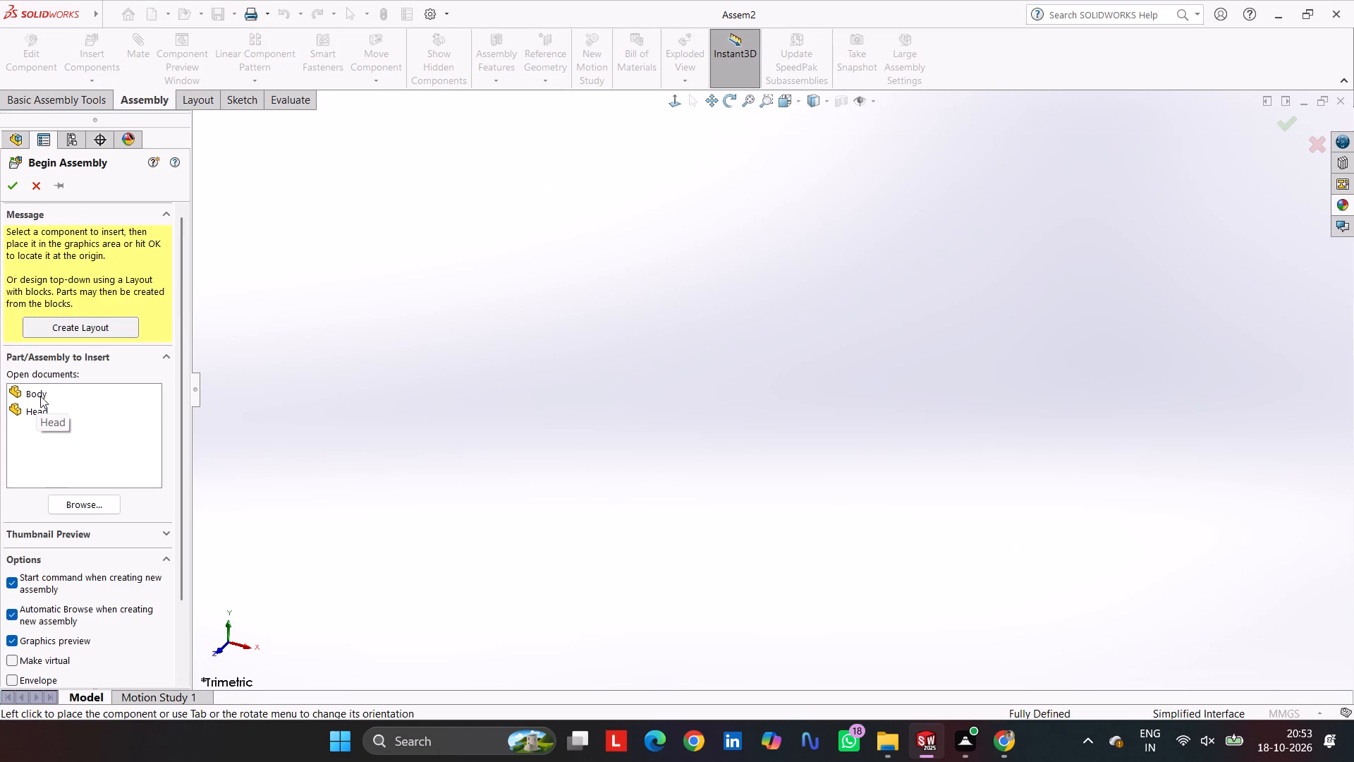
left_click(49, 390)
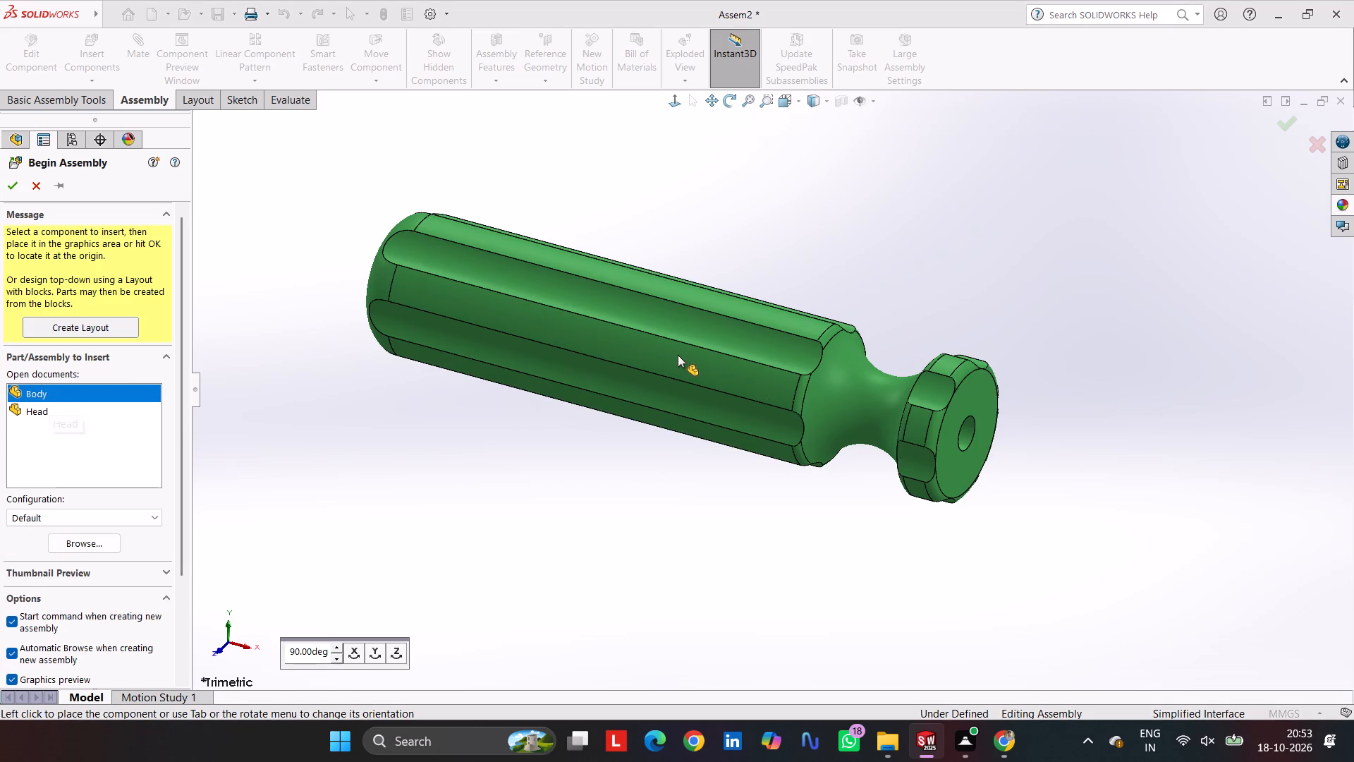
left_click(678, 355)
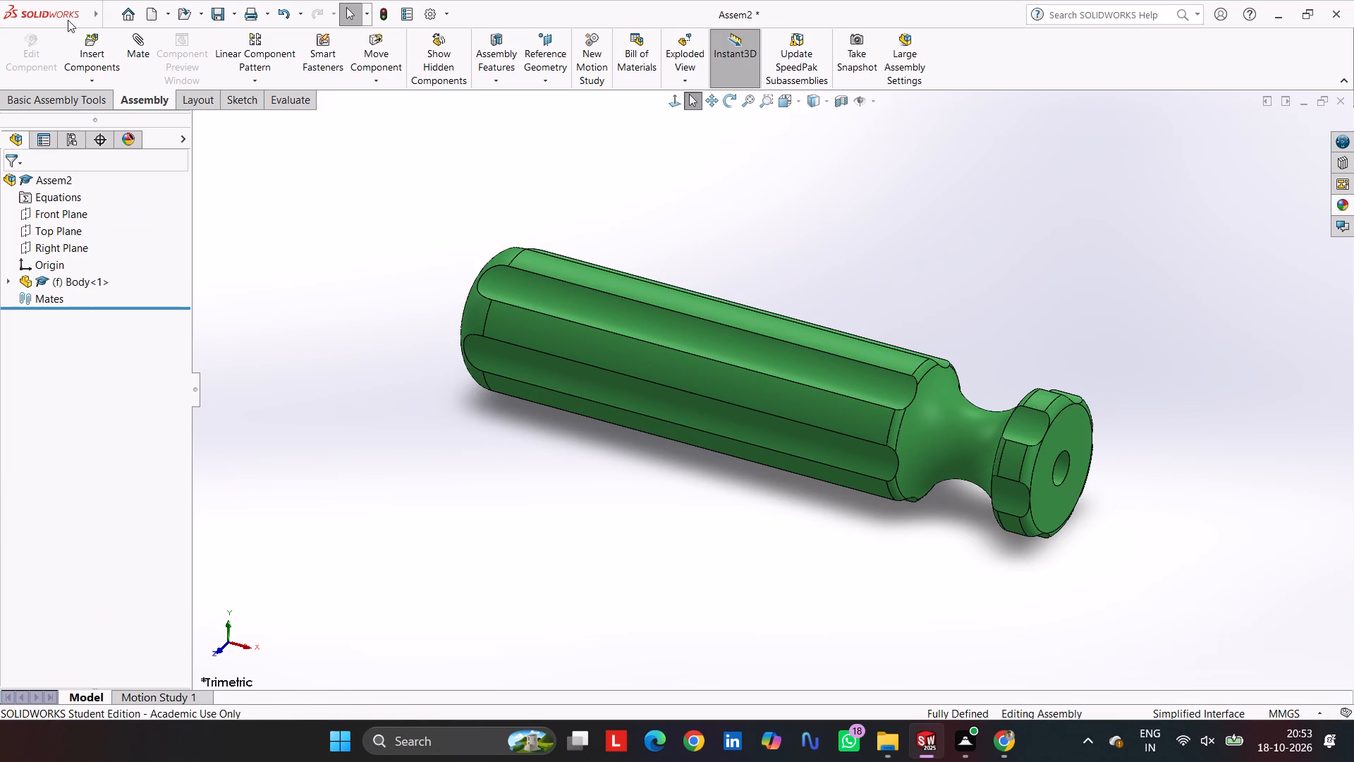
Insert the Head part into the assembly, placing it freely above the green Body handle.
left_click(94, 36)
left_click(36, 403)
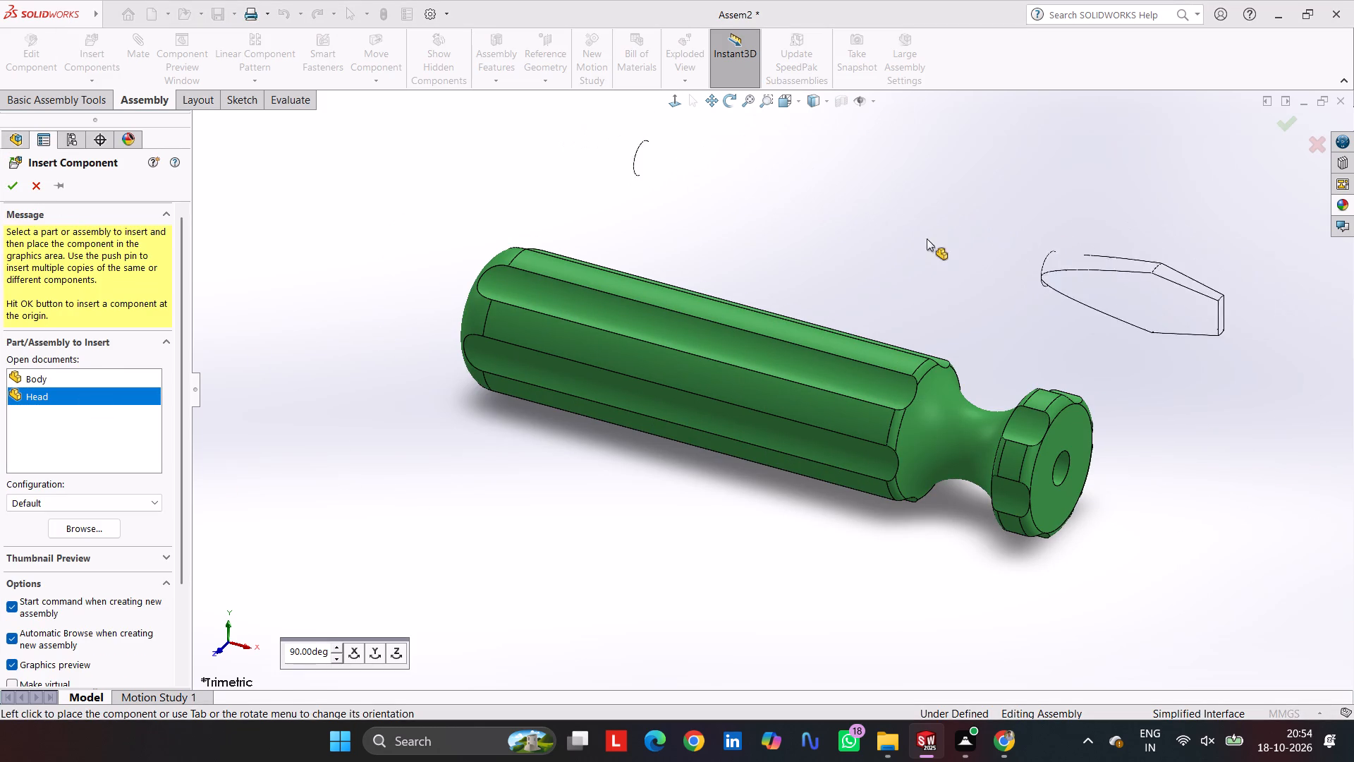
left_click(951, 257)
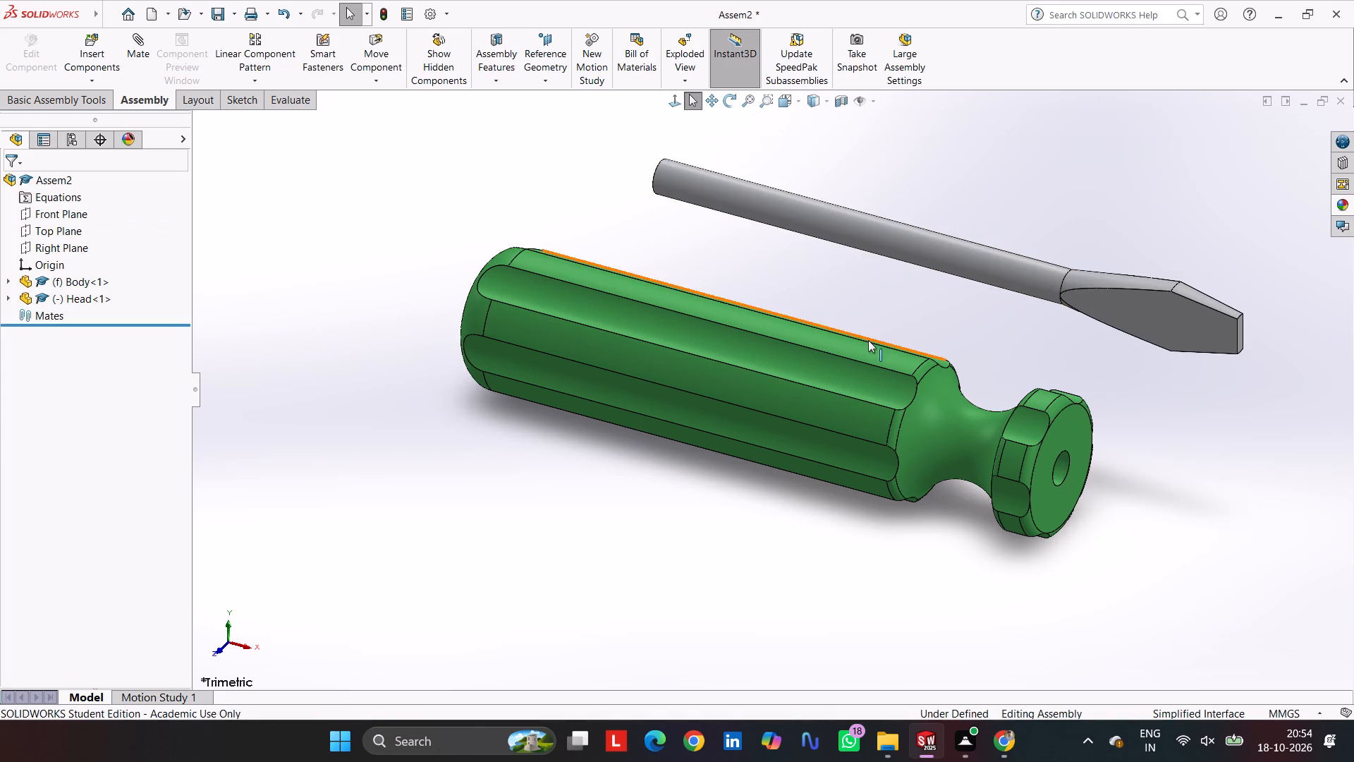
Add a concentric mate between the Head's cylindrical shaft face and the bore in the end of the Body.
scroll(879, 358, "up", 5)
middle_click_drag(1011, 397, 899, 312)
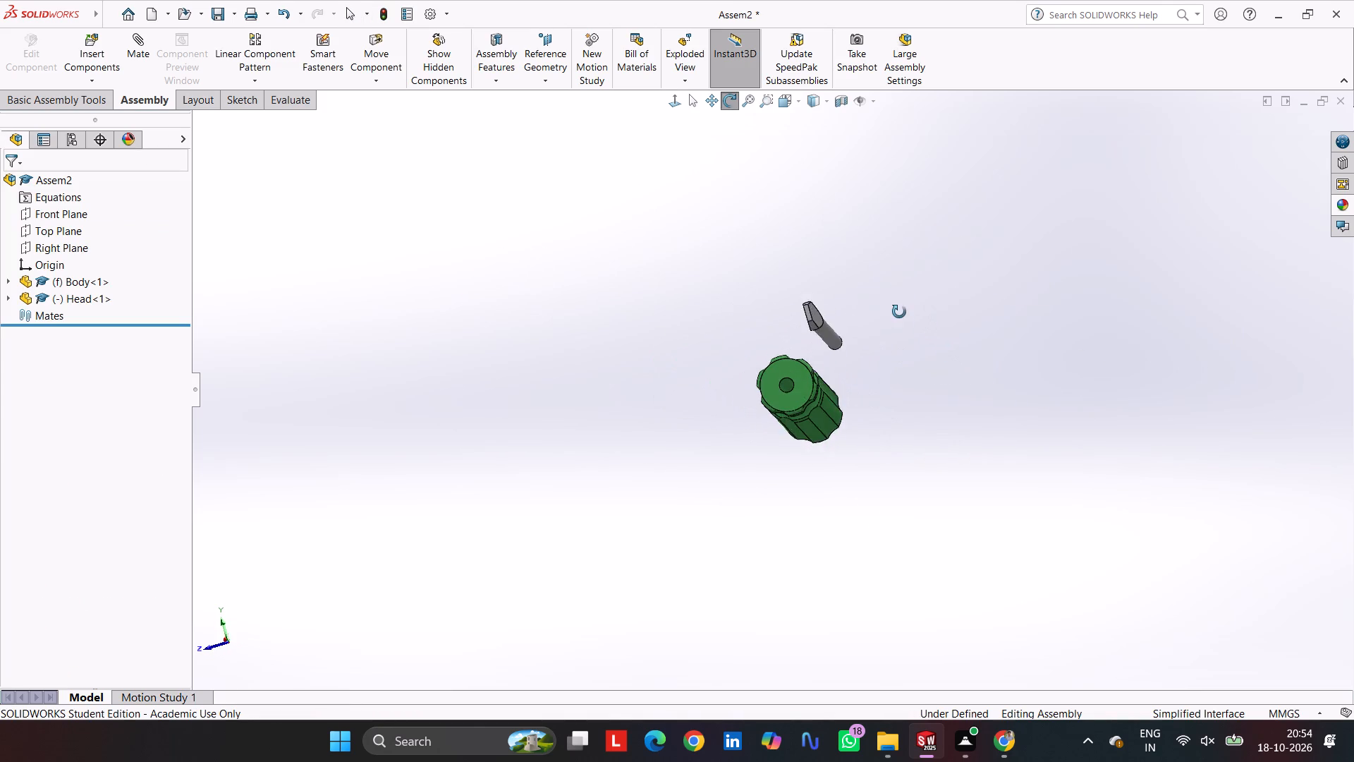
middle_click_drag(899, 312, 910, 340)
left_click(915, 340)
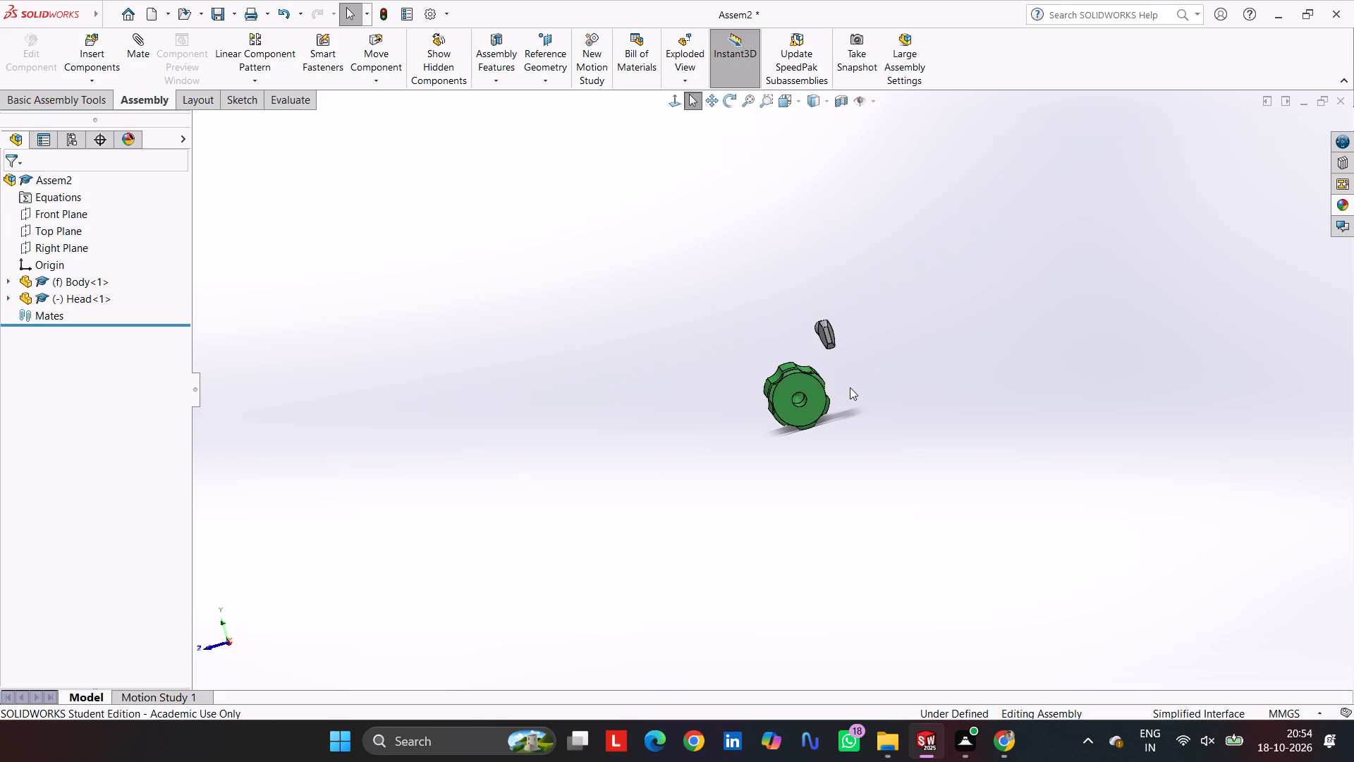
scroll(766, 262, "up", 4)
scroll(769, 260, "down", 7)
scroll(835, 454, "up", 6)
middle_click_drag(812, 472, 925, 425)
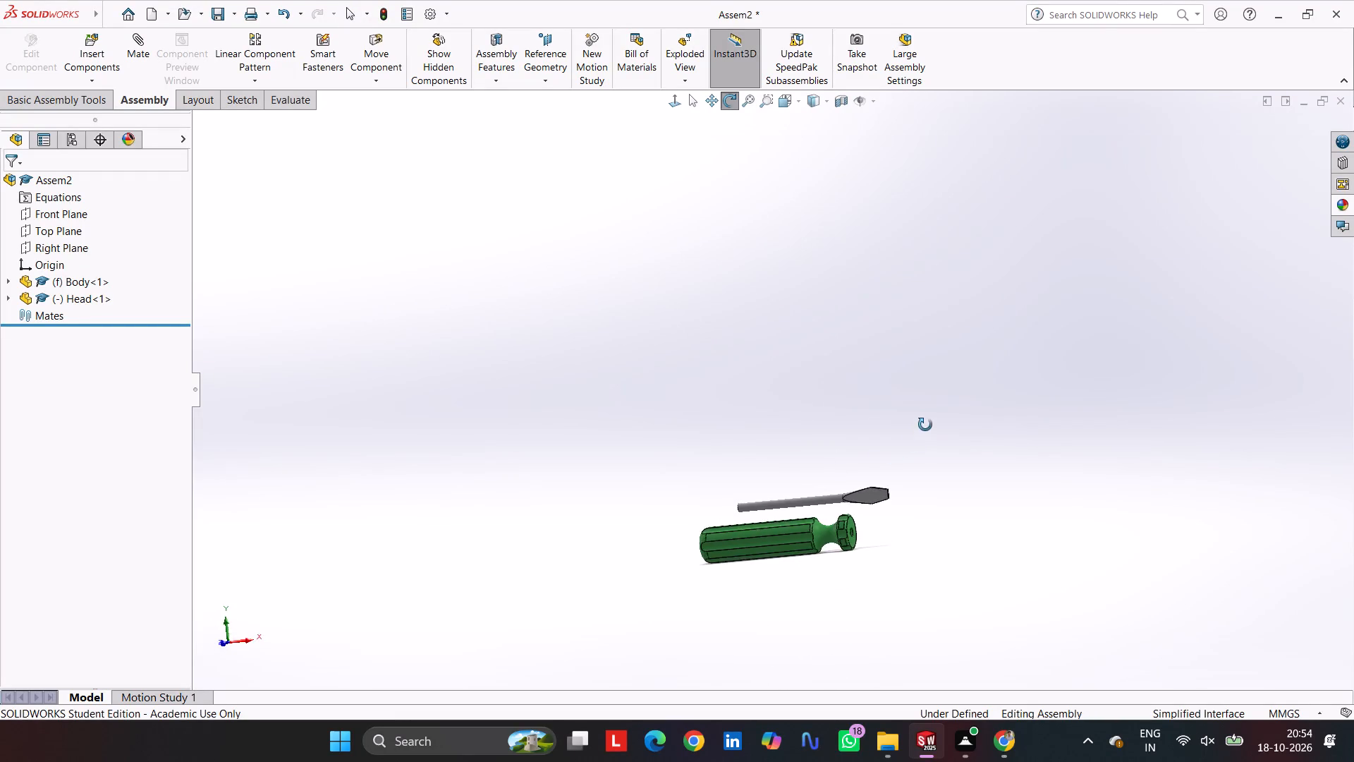
middle_click_drag(925, 425, 871, 496)
scroll(832, 517, "down", 6)
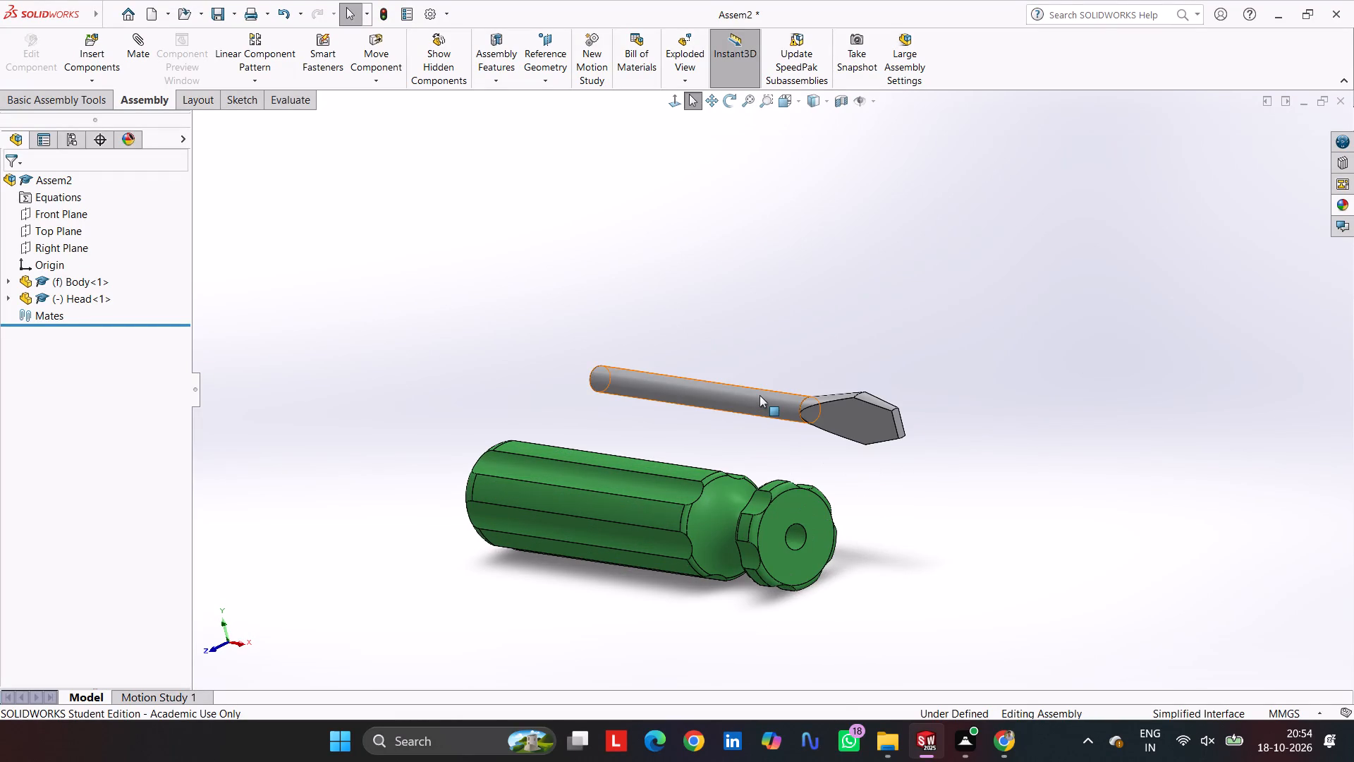
left_click(760, 395)
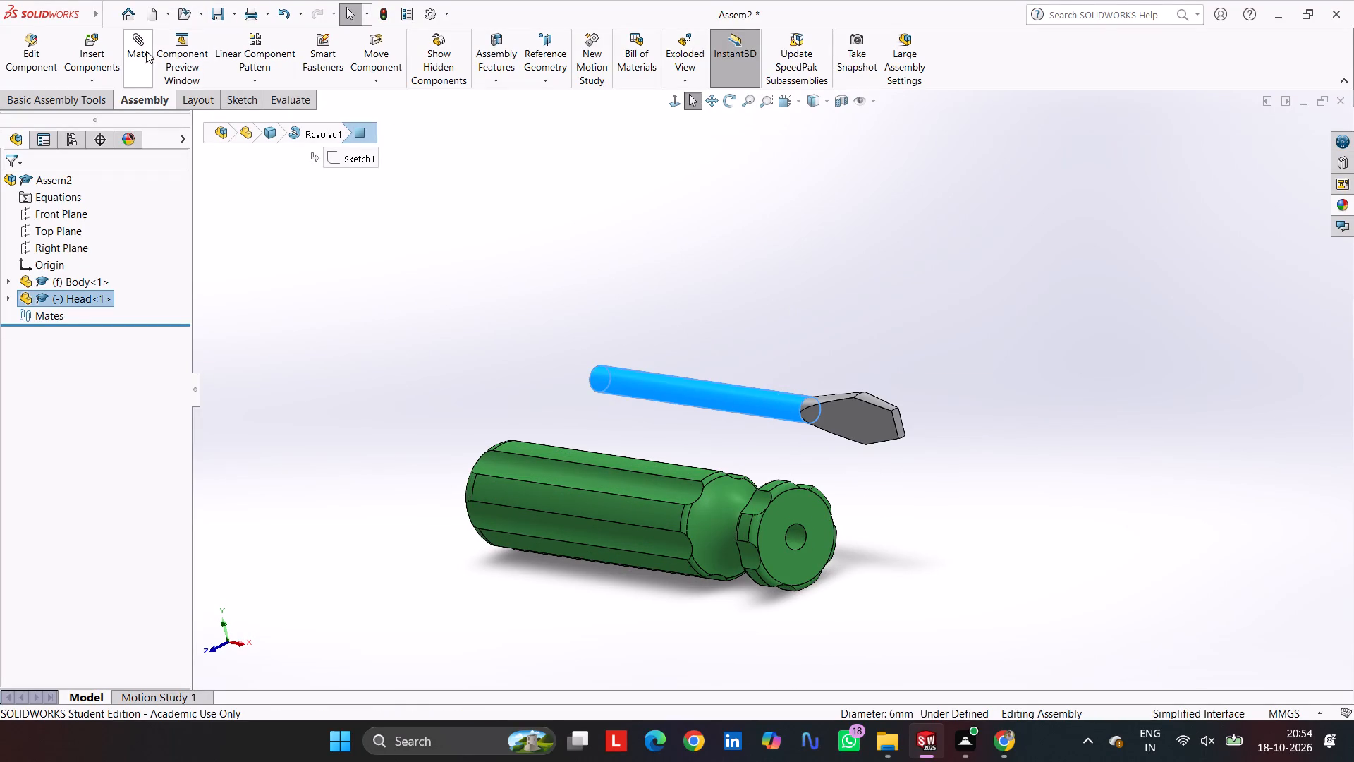
left_click(143, 49)
left_click(798, 531)
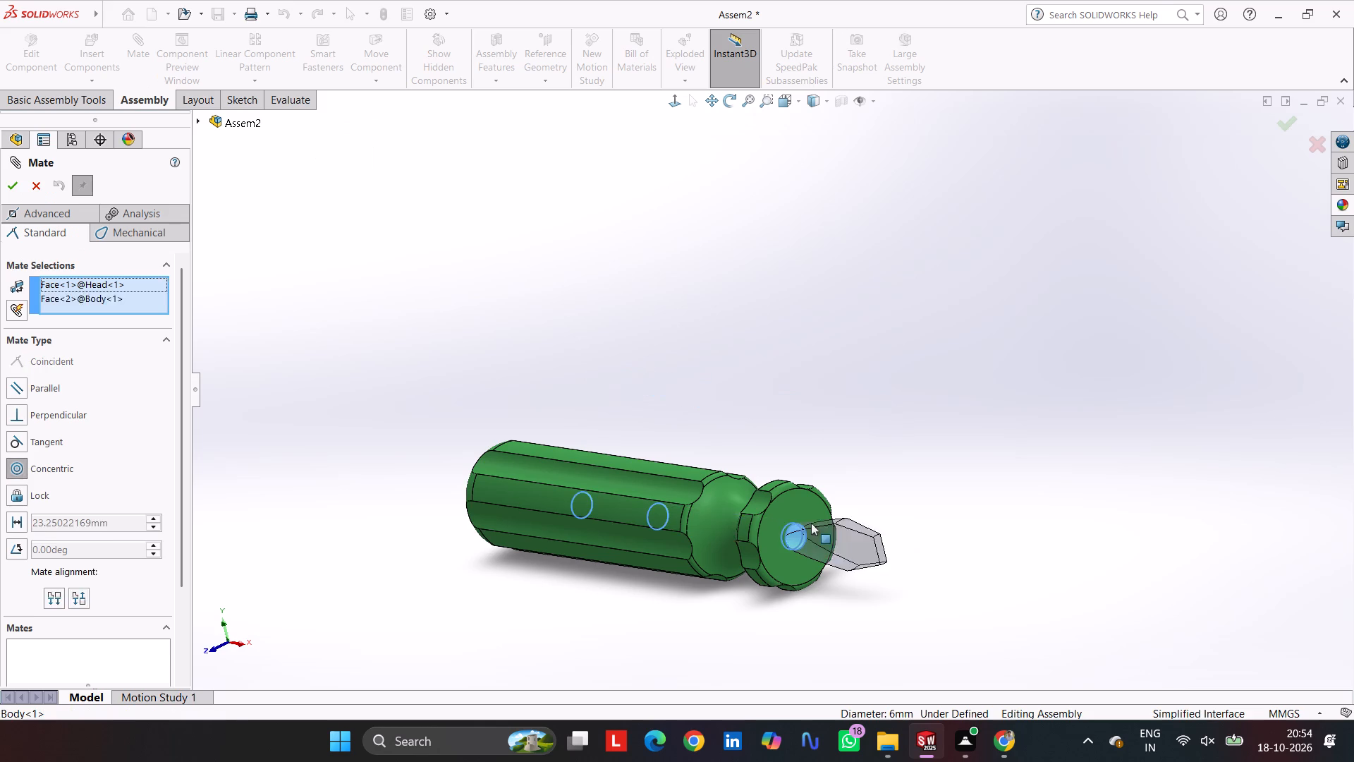
left_click(1036, 535)
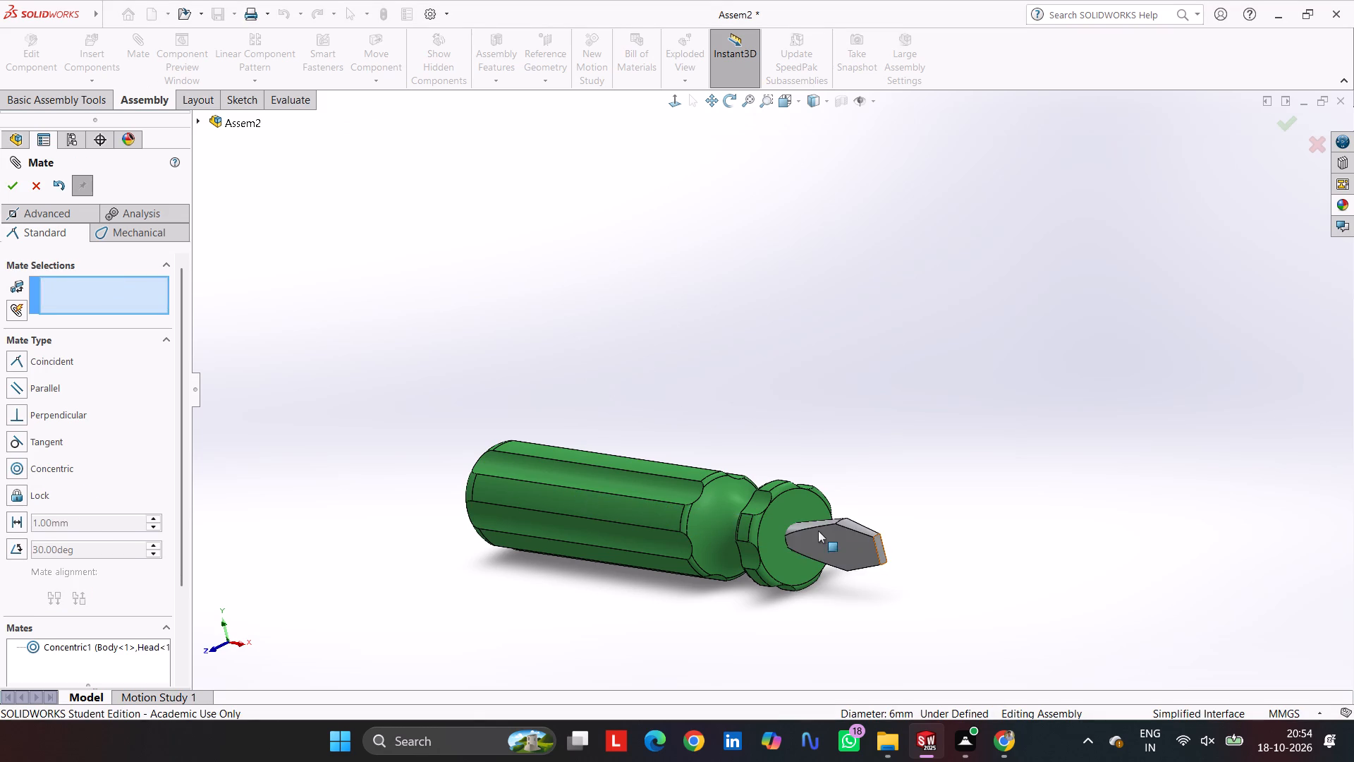
Slide the Head outward along the Body's bore axis until its whole shaft extends clear of the handle.
left_click_drag(815, 536, 1069, 541)
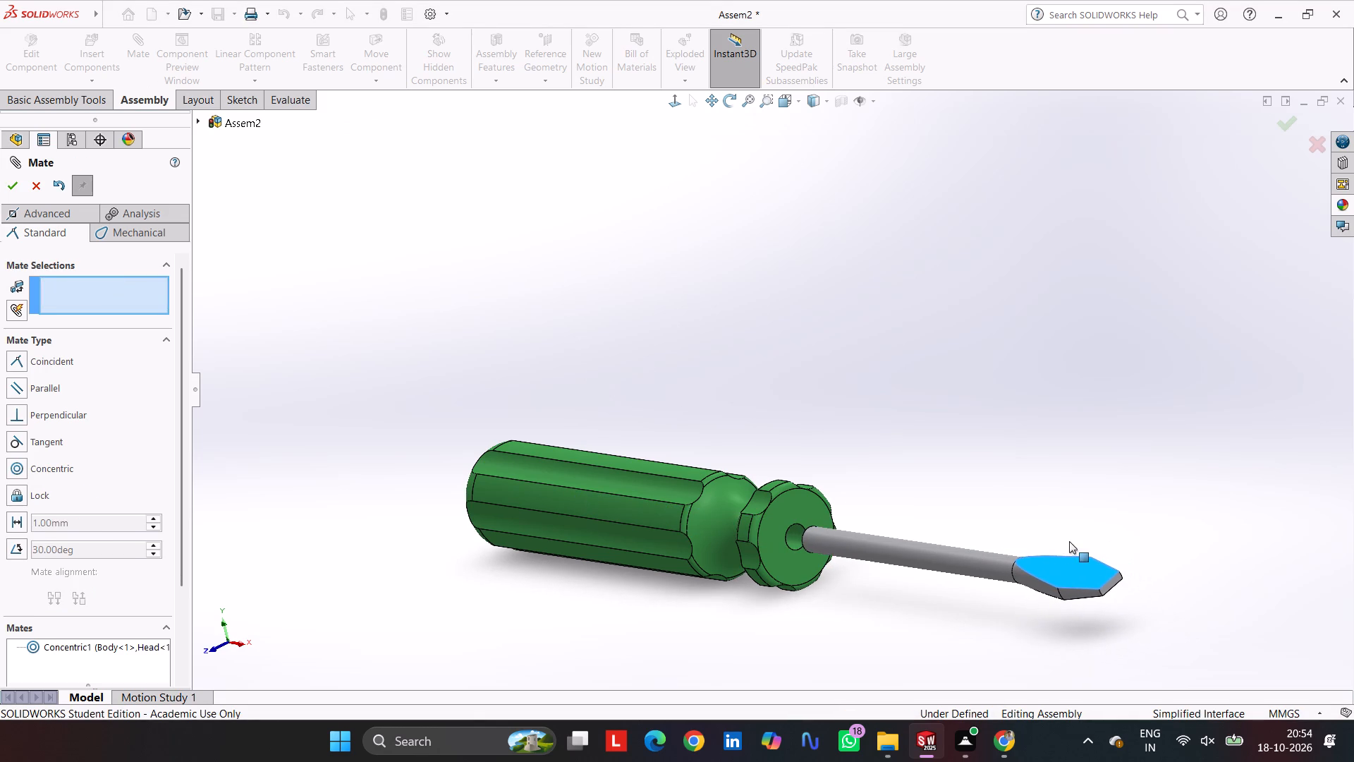
left_click(882, 370)
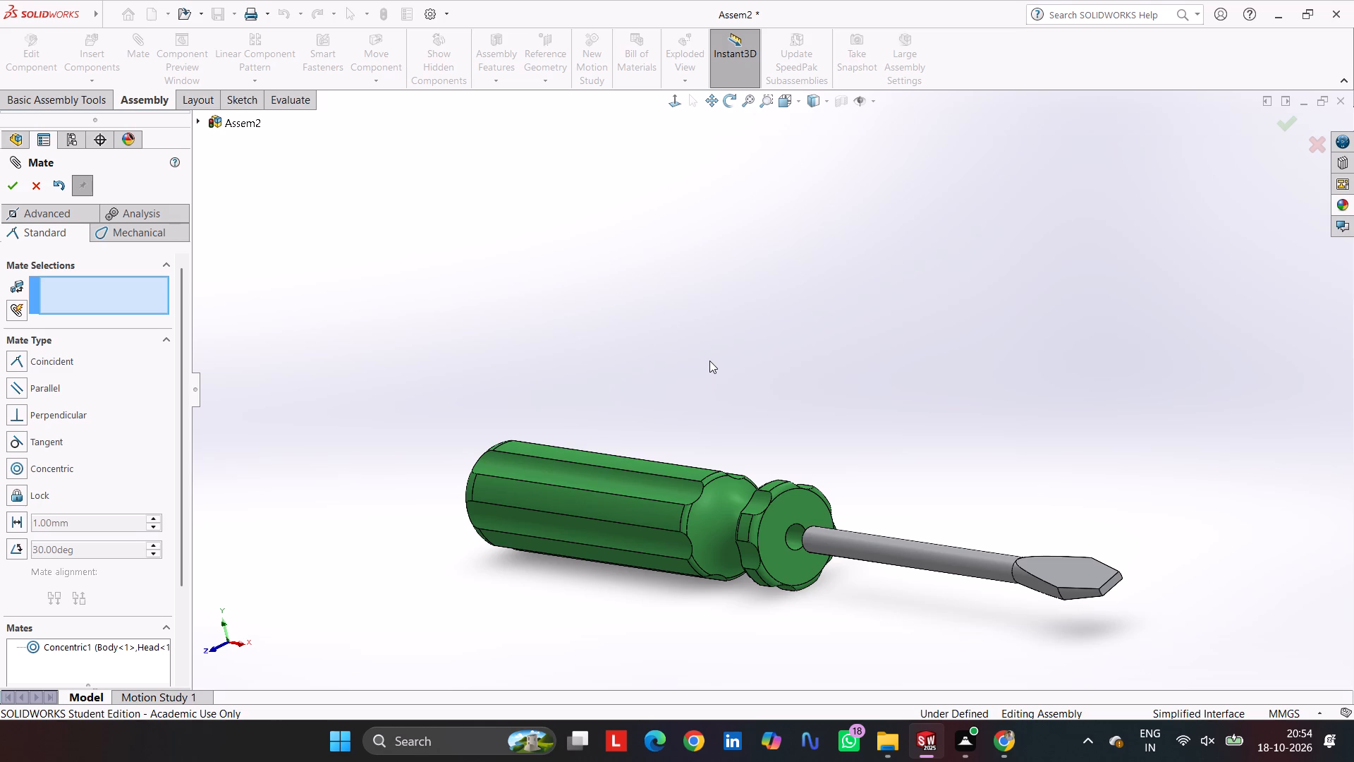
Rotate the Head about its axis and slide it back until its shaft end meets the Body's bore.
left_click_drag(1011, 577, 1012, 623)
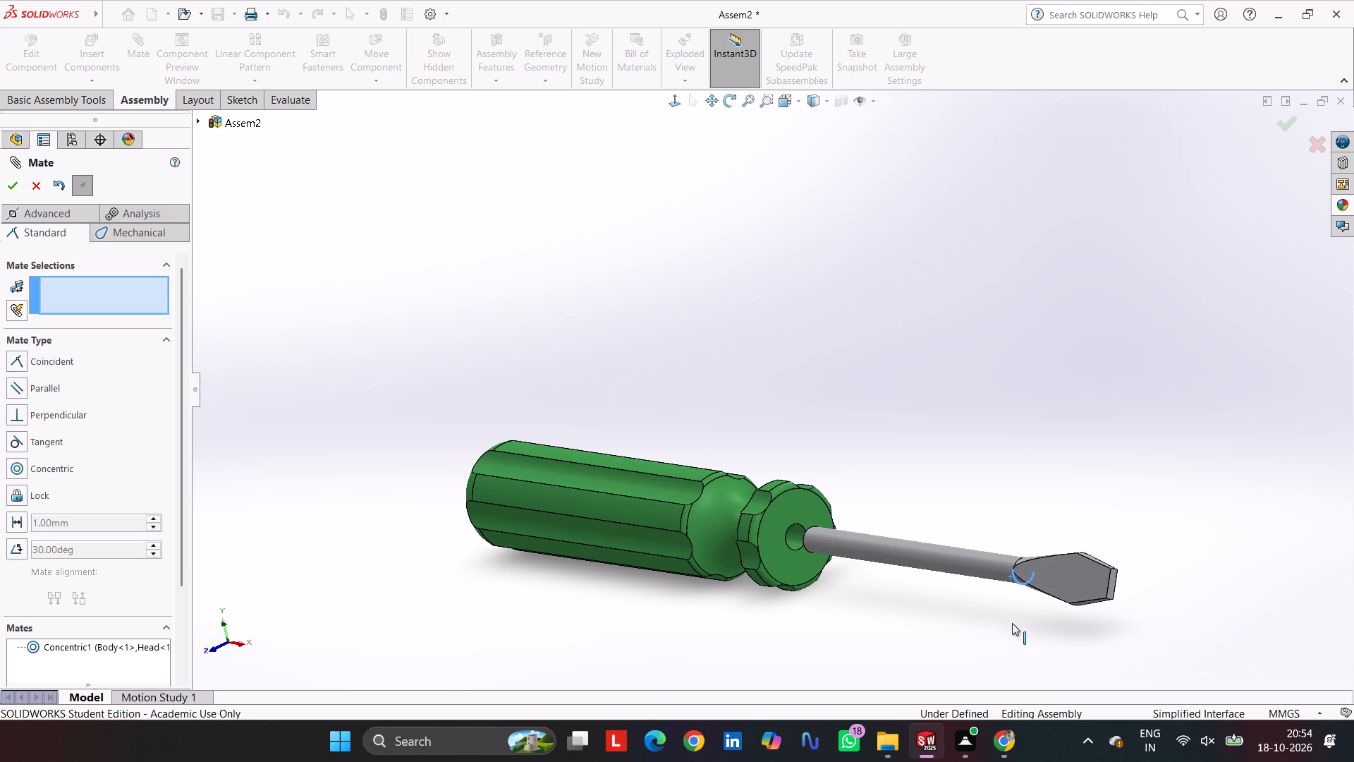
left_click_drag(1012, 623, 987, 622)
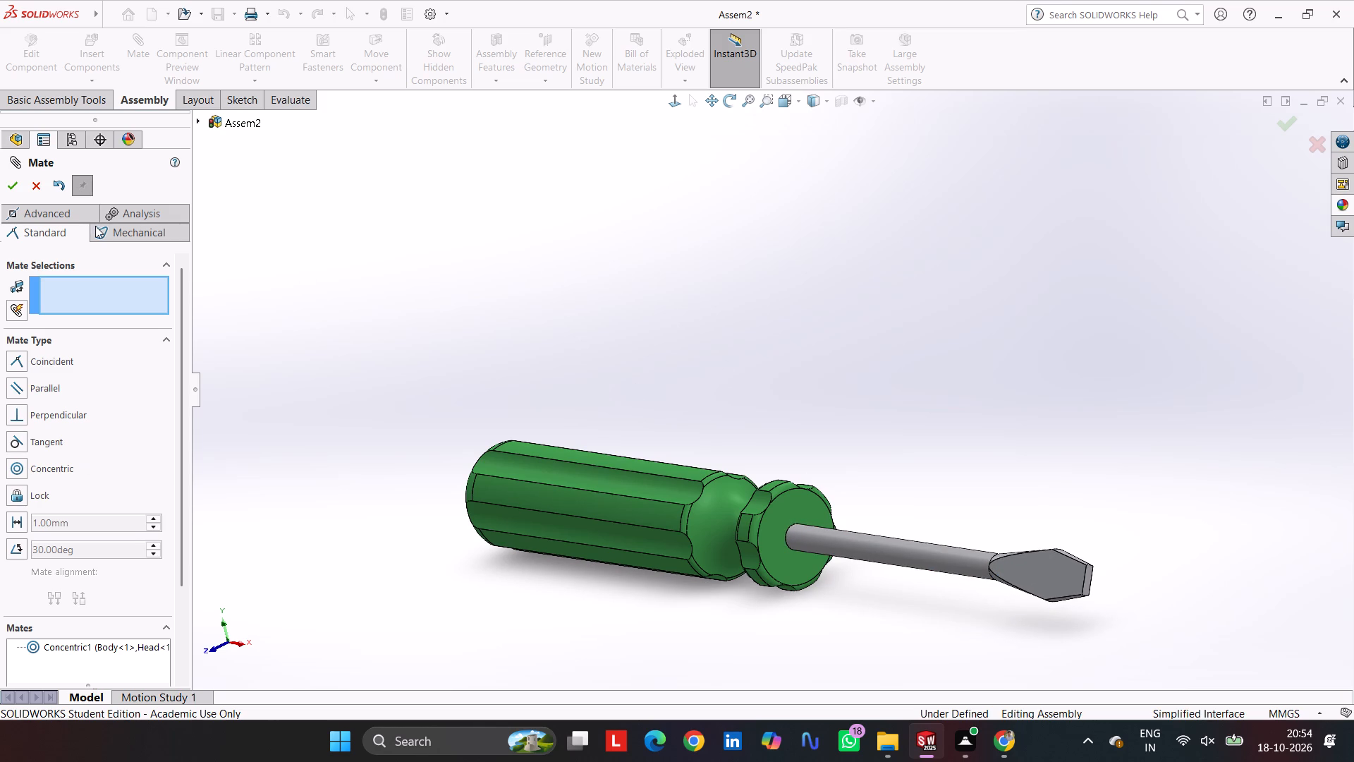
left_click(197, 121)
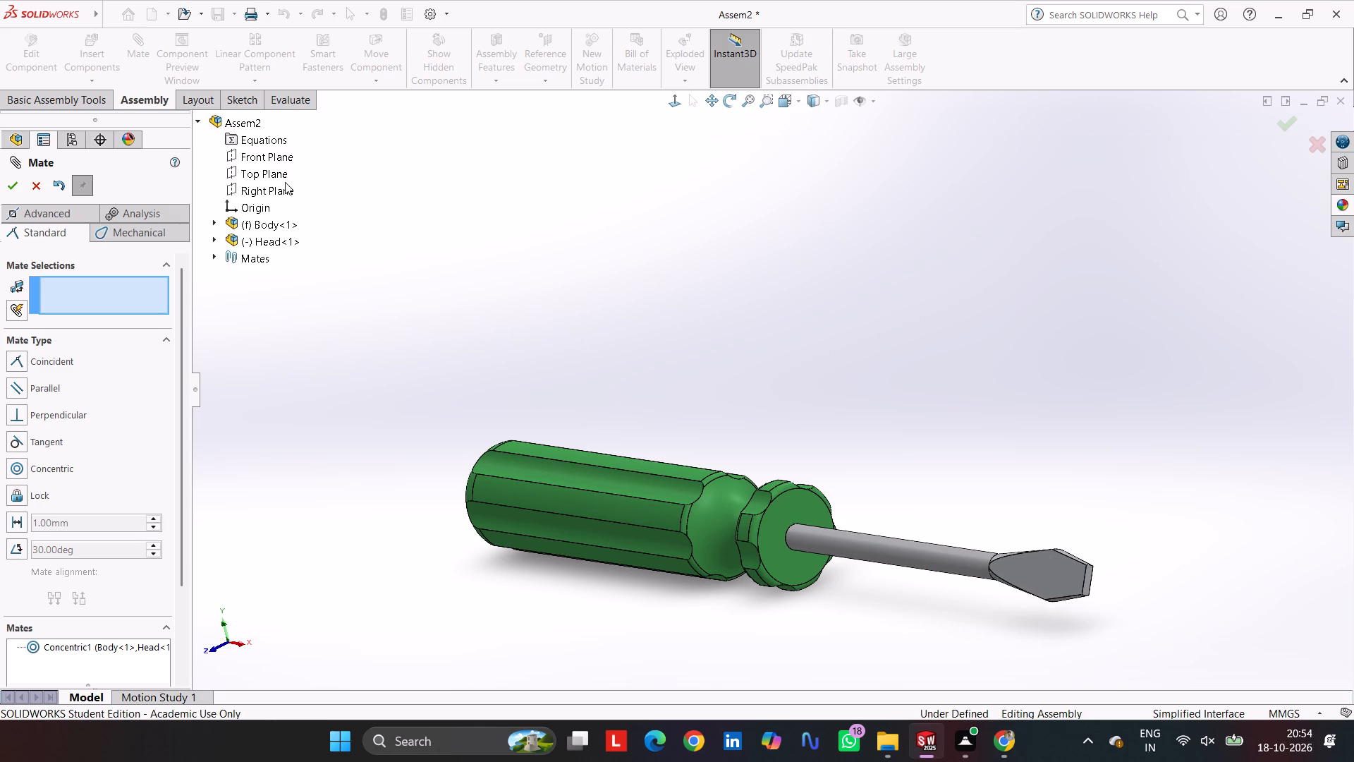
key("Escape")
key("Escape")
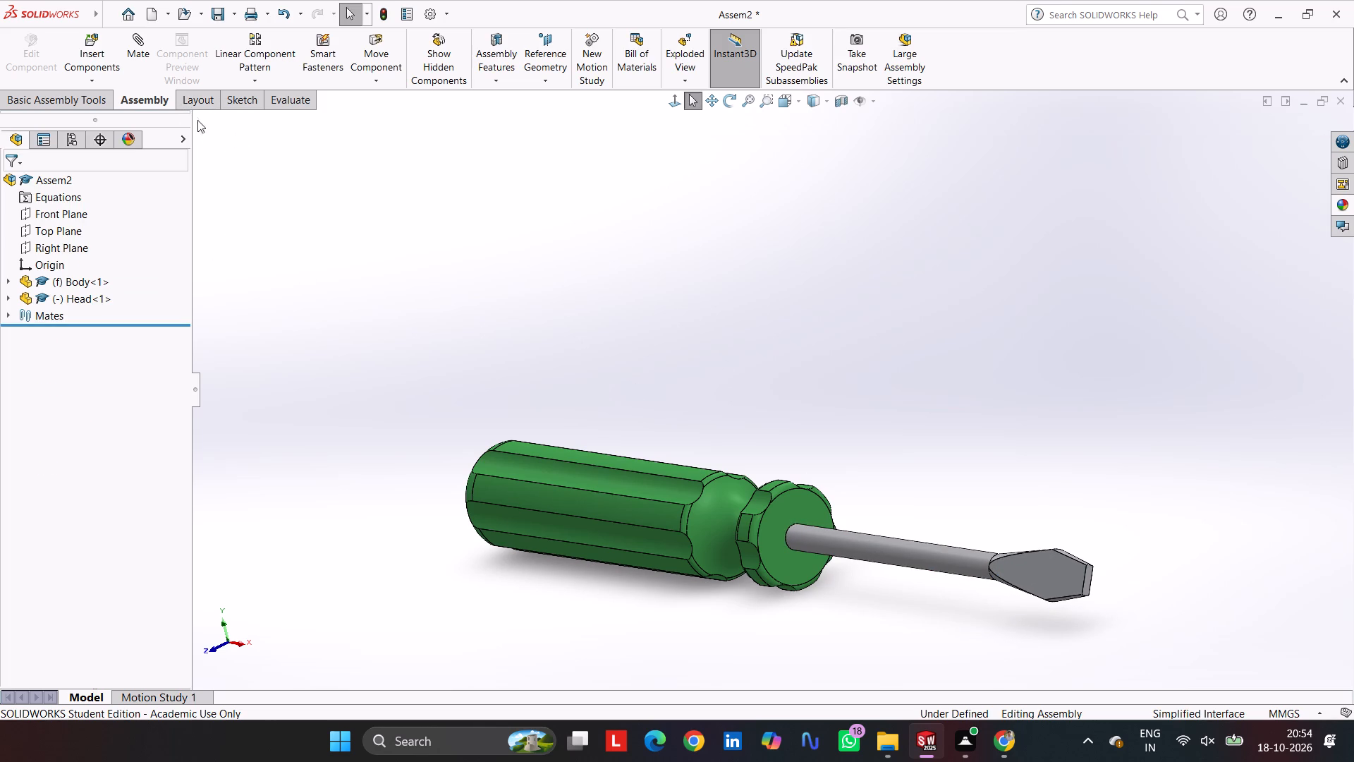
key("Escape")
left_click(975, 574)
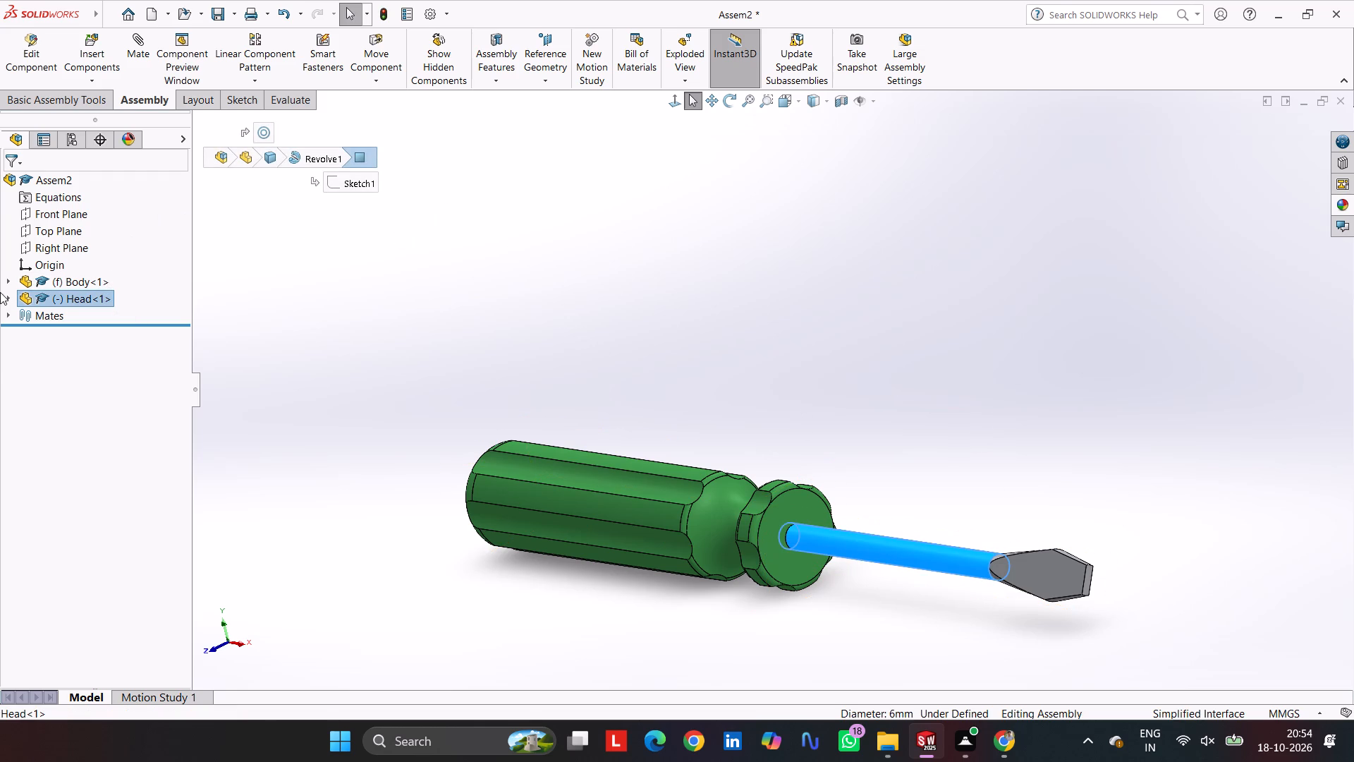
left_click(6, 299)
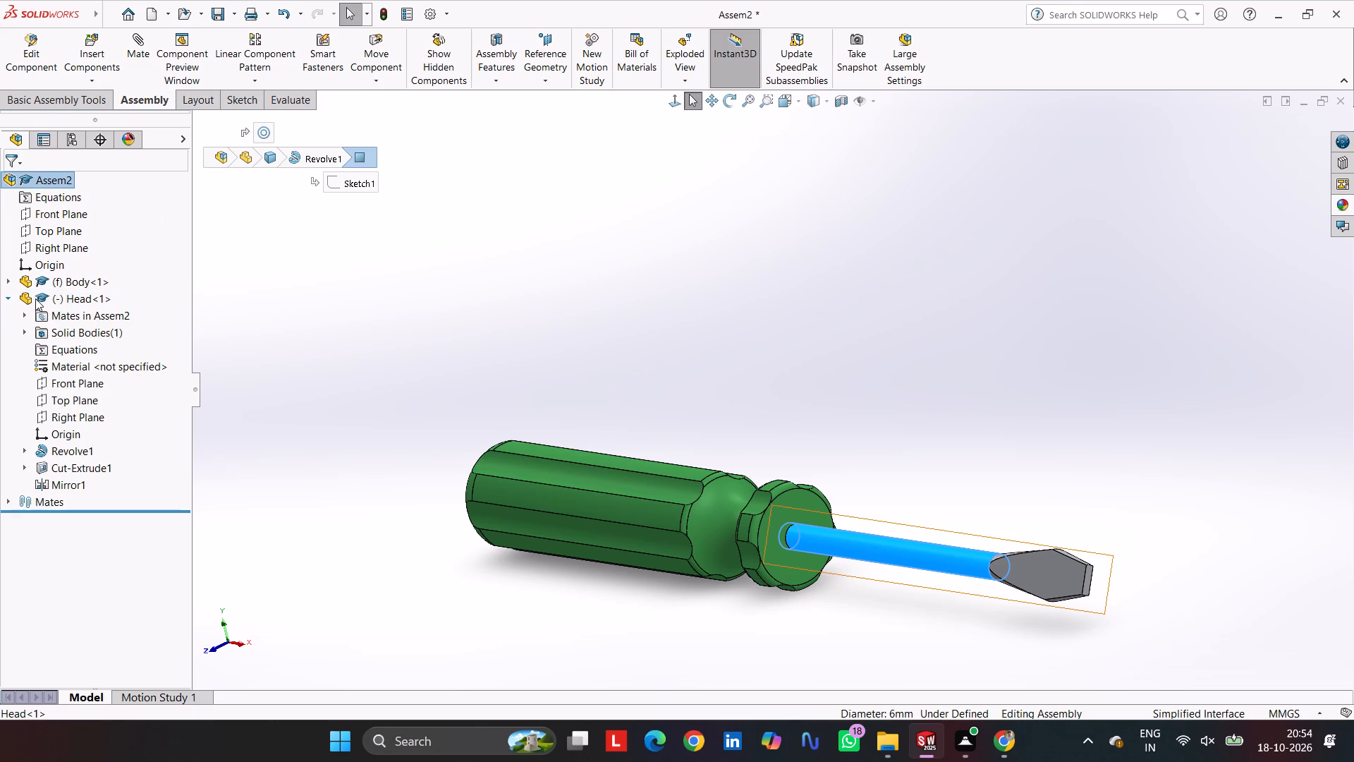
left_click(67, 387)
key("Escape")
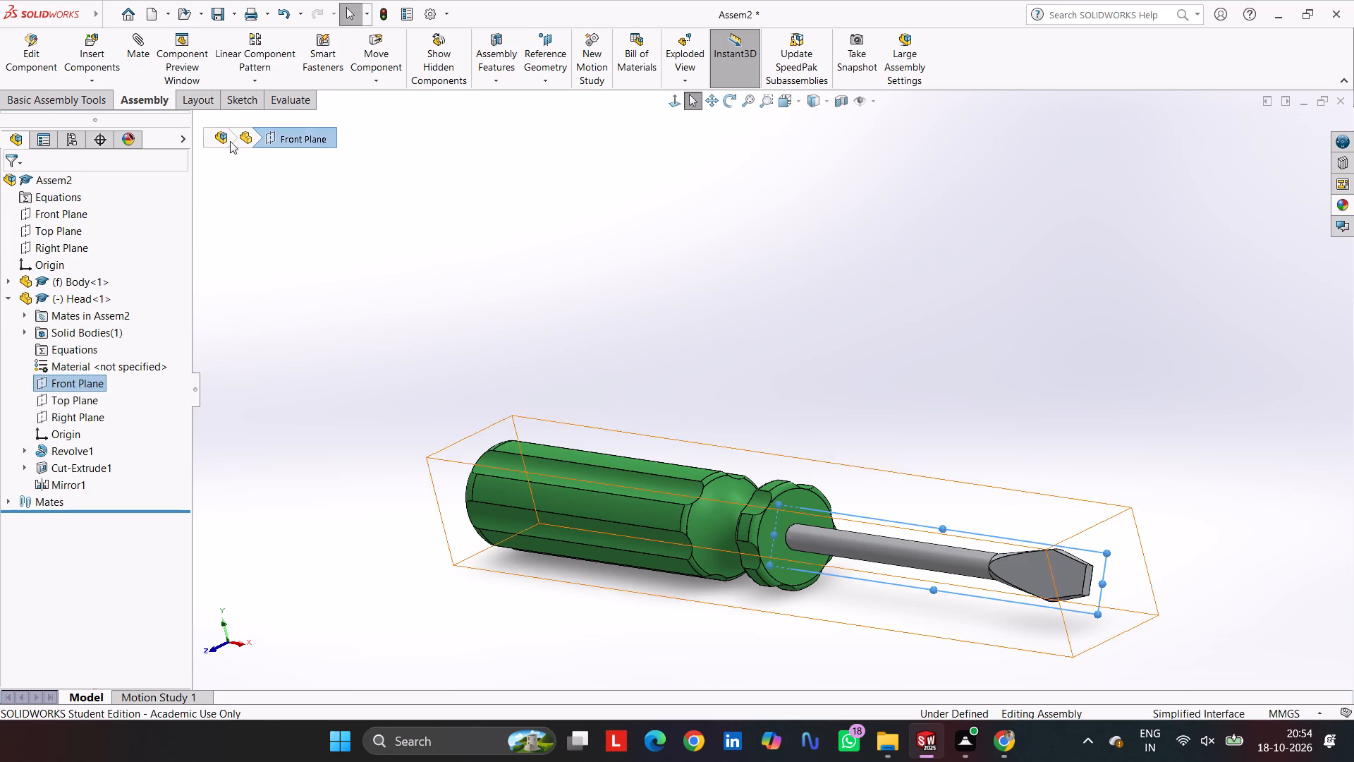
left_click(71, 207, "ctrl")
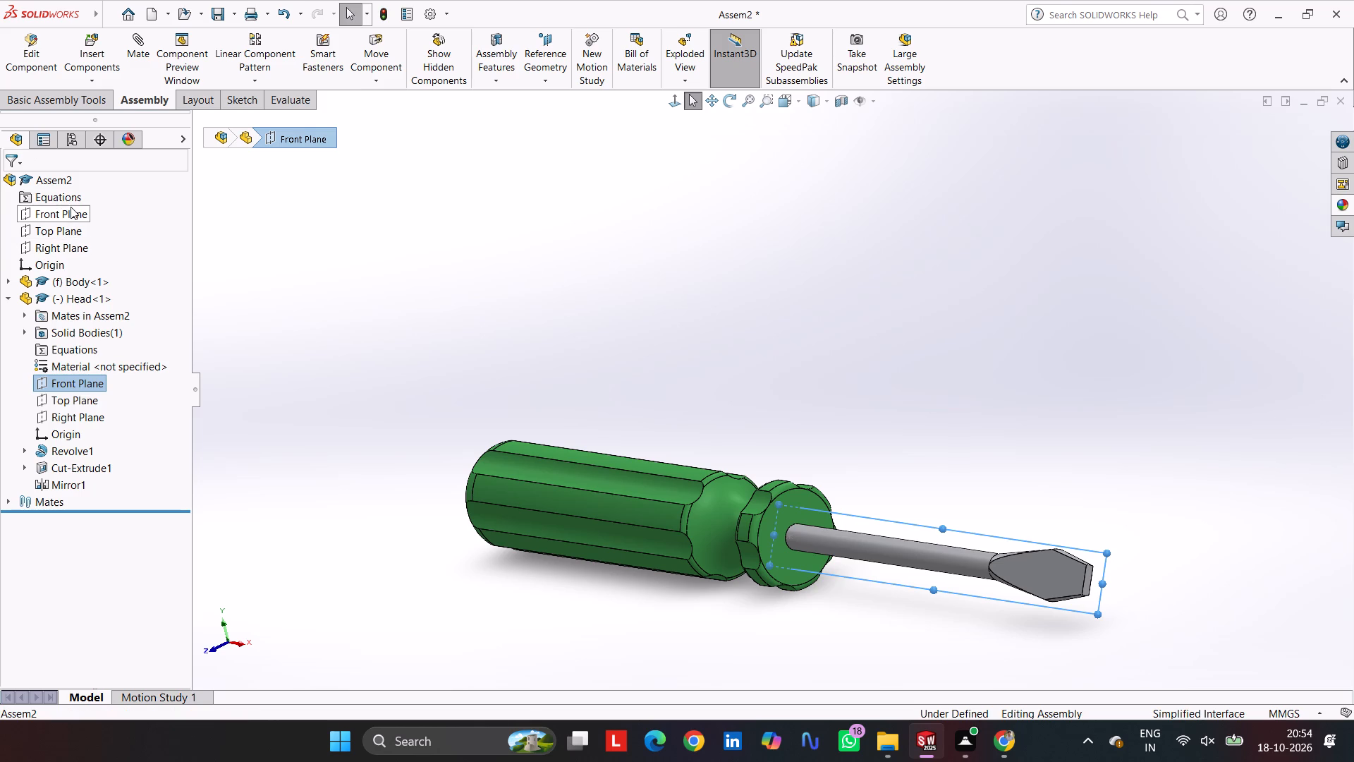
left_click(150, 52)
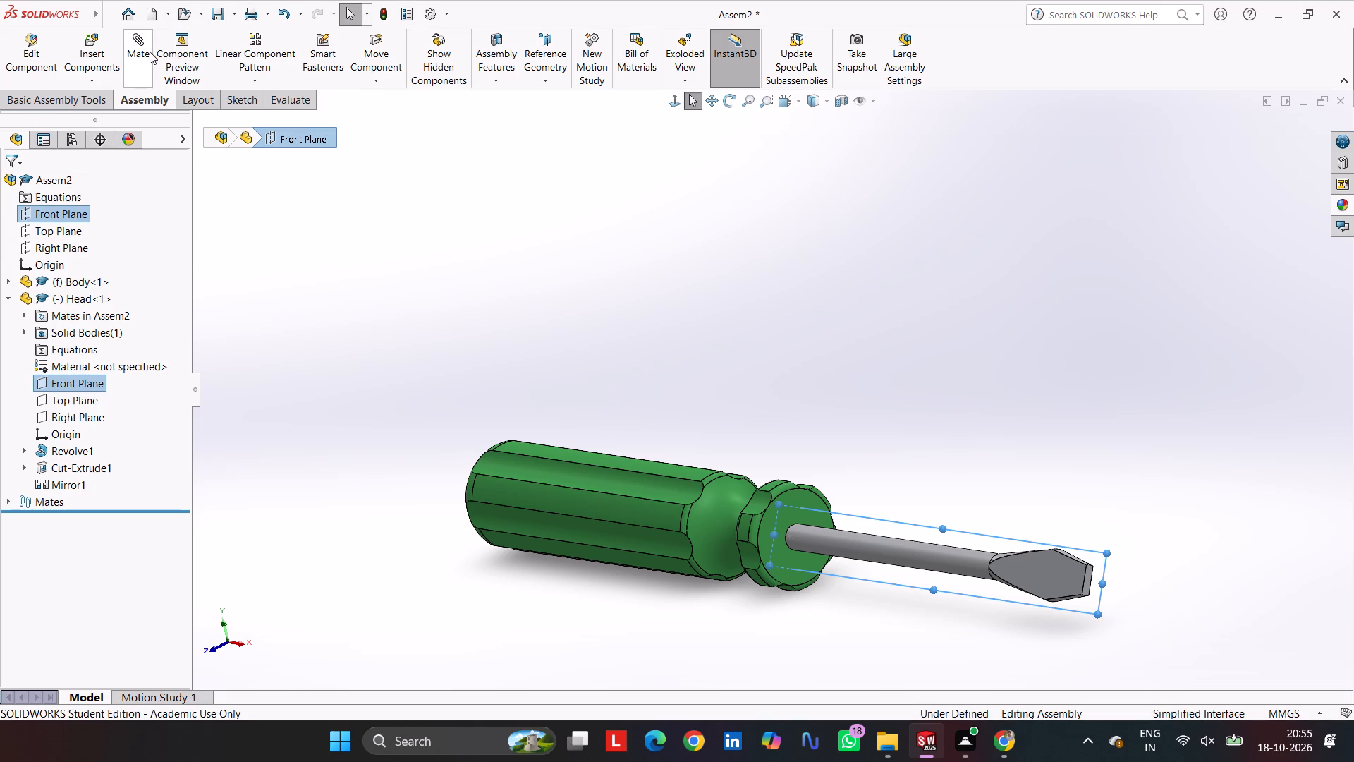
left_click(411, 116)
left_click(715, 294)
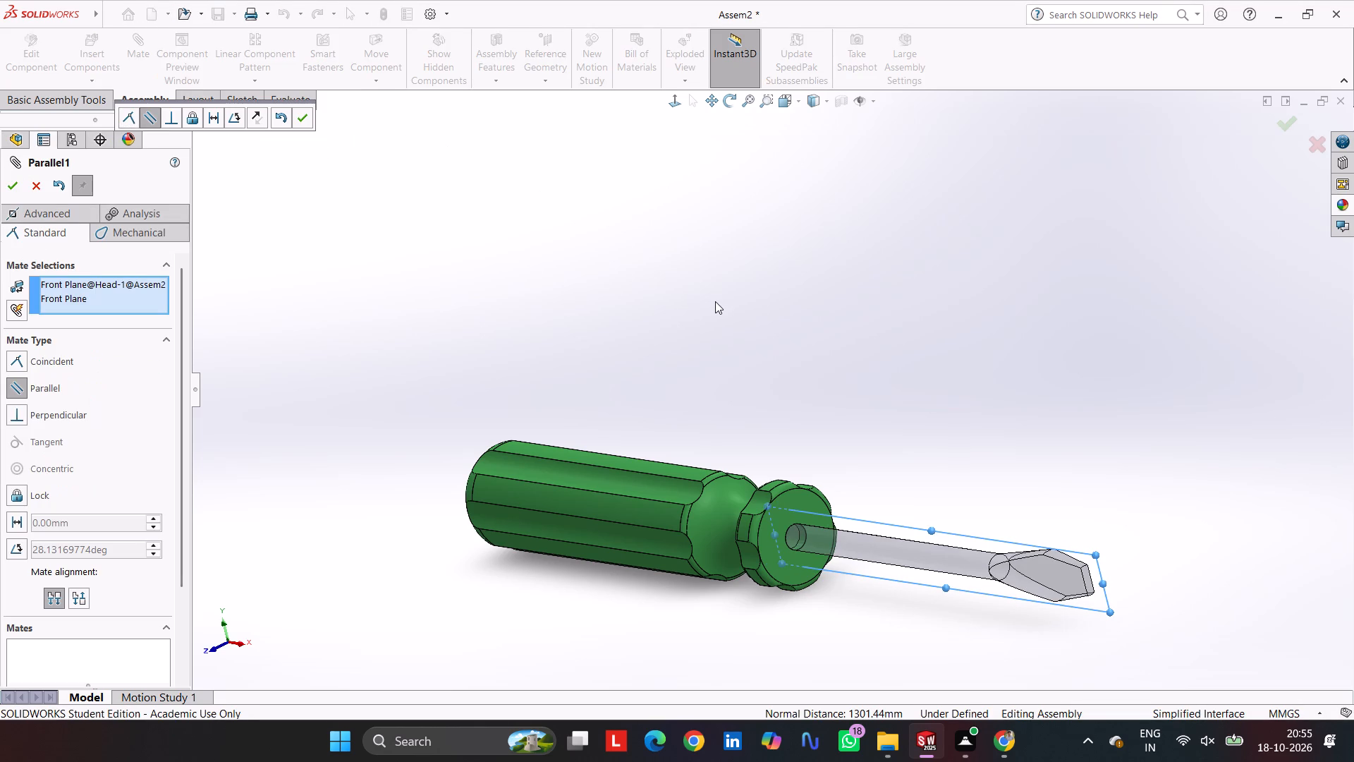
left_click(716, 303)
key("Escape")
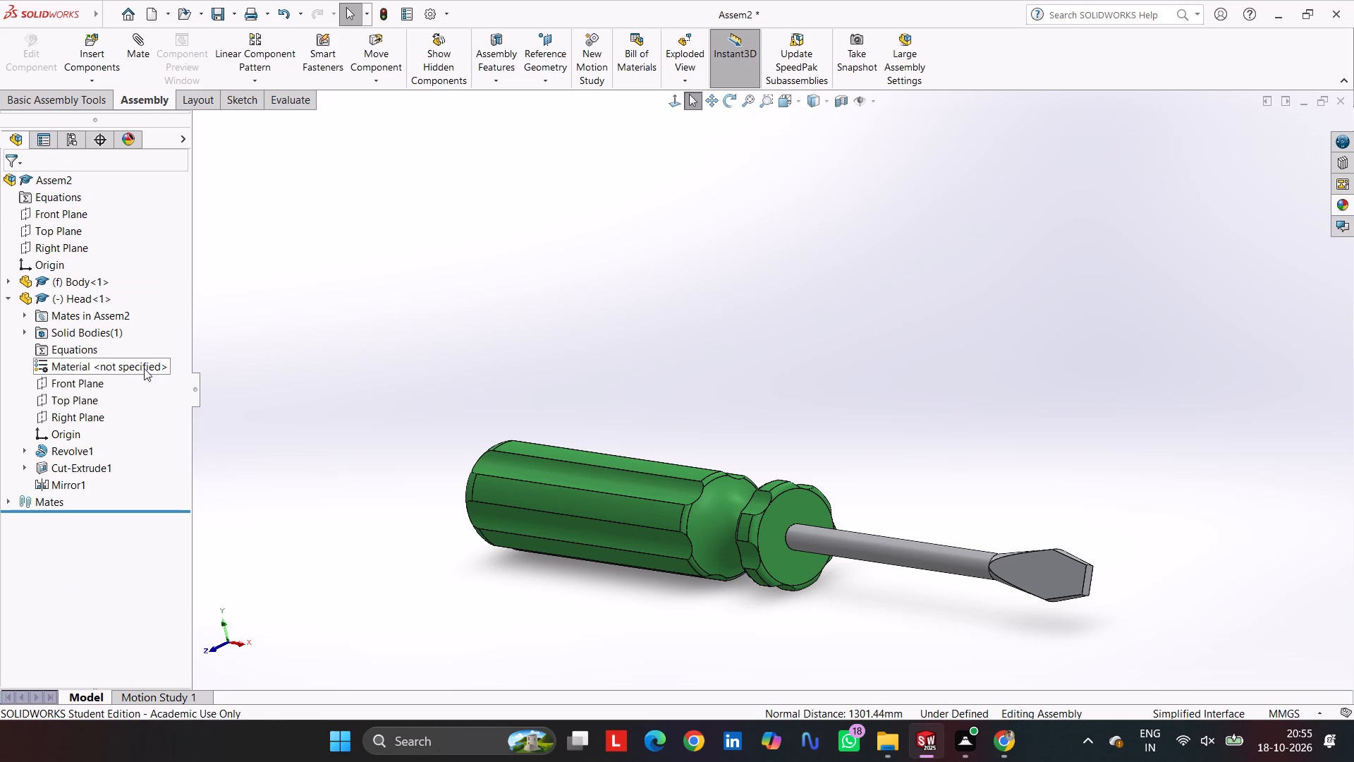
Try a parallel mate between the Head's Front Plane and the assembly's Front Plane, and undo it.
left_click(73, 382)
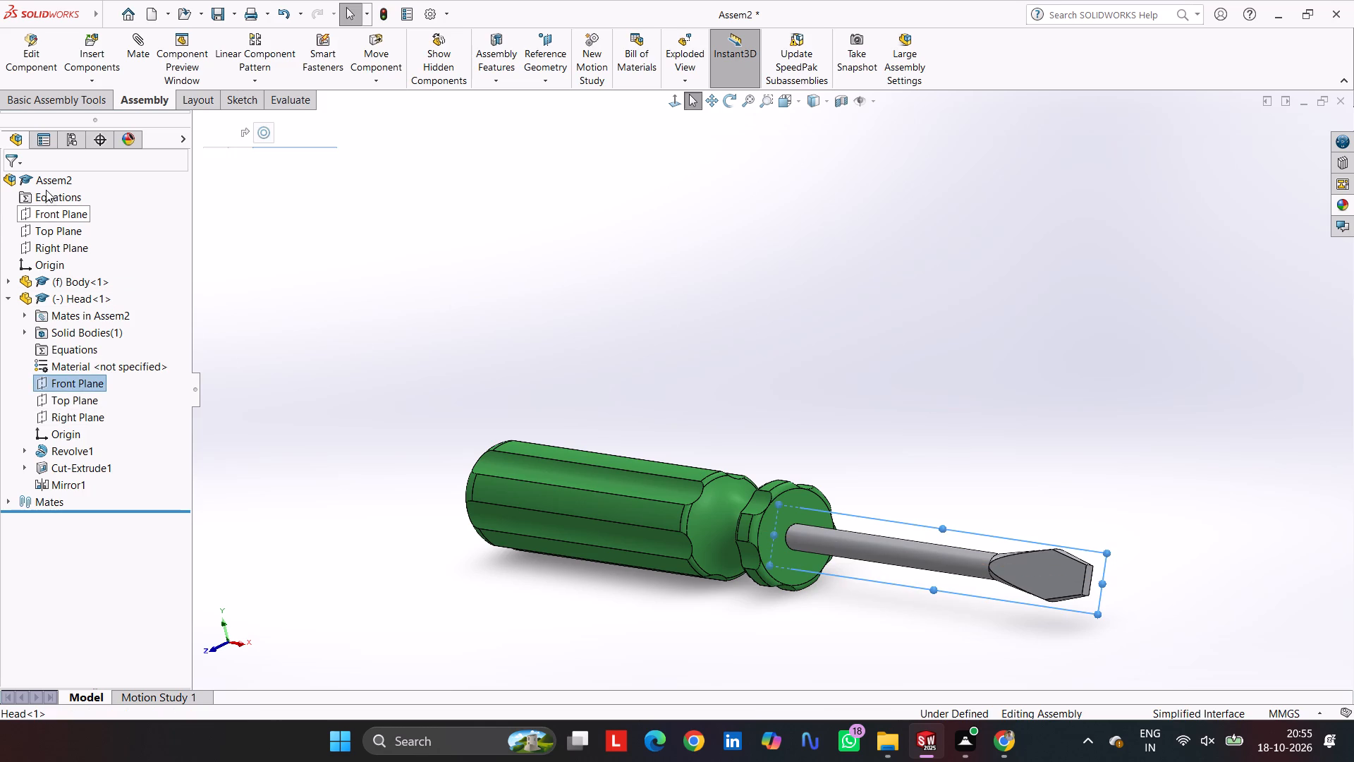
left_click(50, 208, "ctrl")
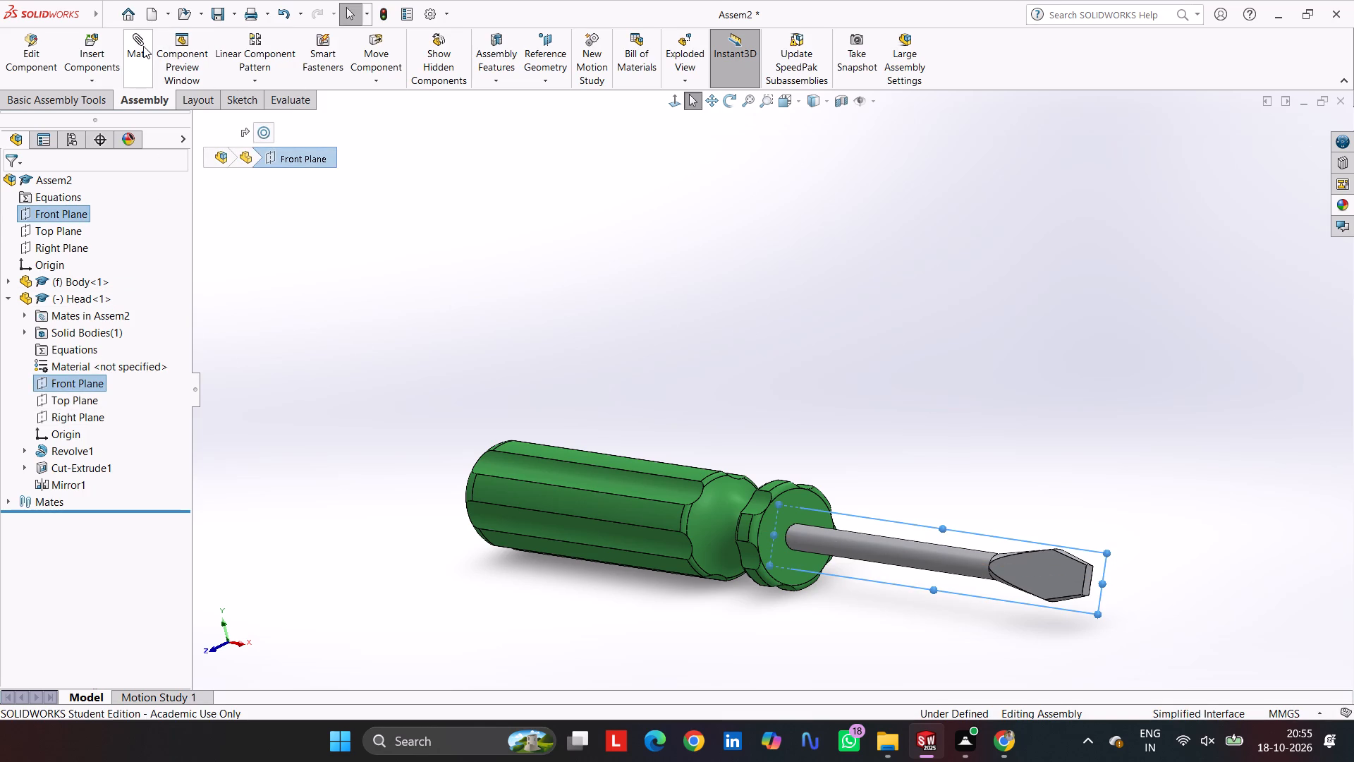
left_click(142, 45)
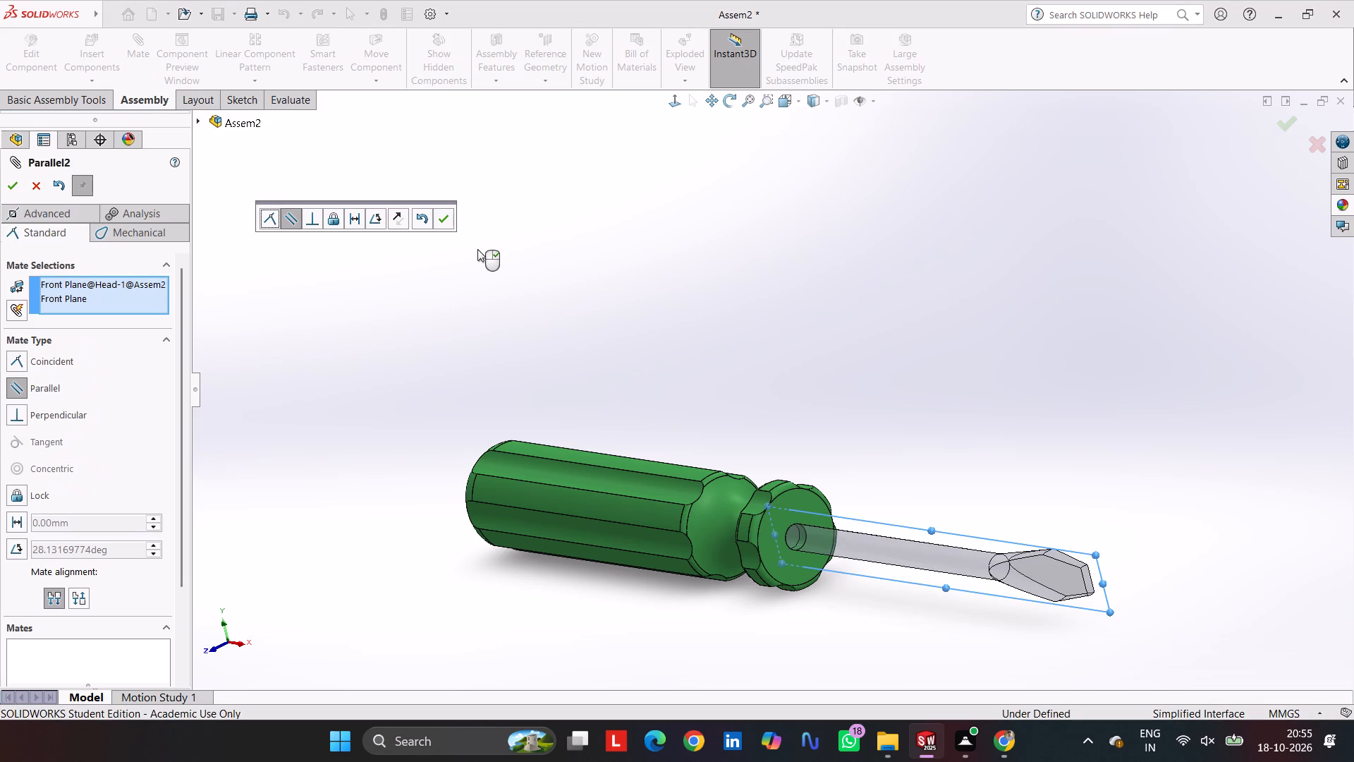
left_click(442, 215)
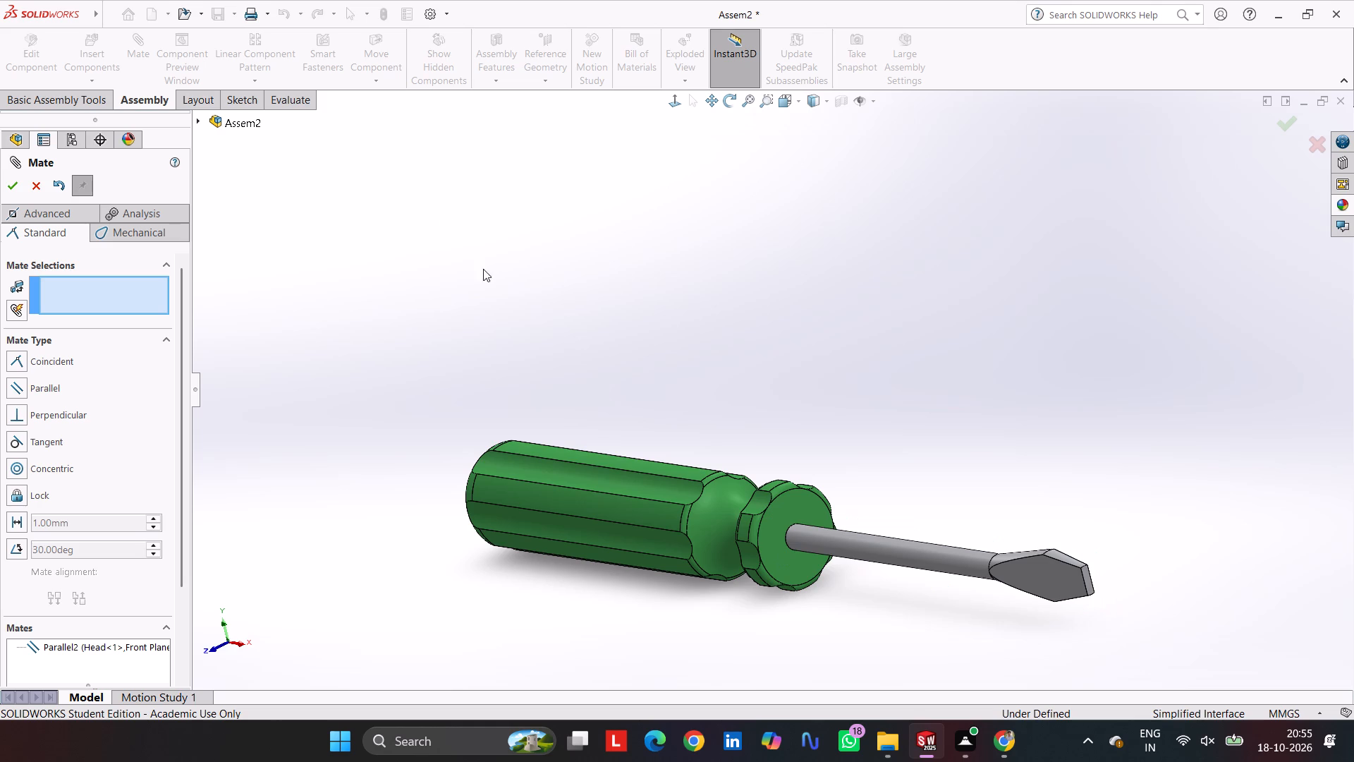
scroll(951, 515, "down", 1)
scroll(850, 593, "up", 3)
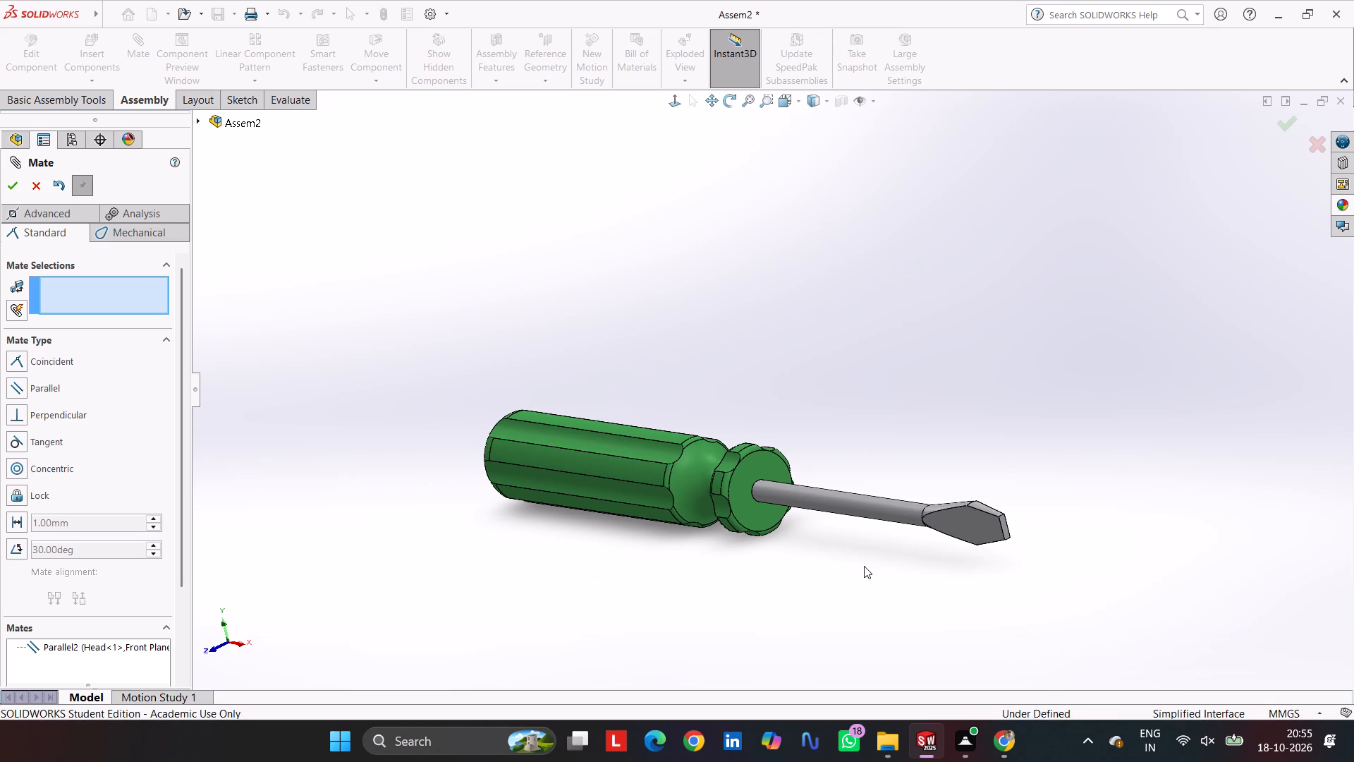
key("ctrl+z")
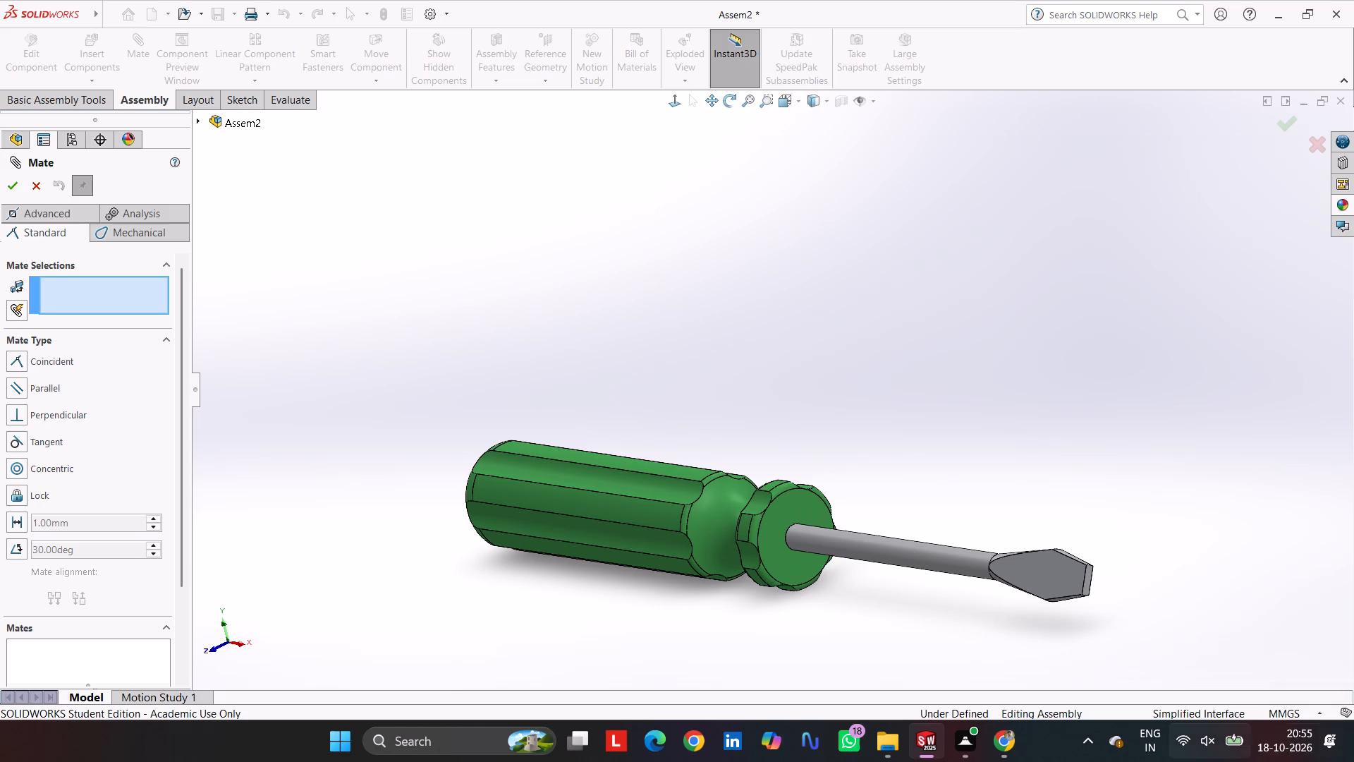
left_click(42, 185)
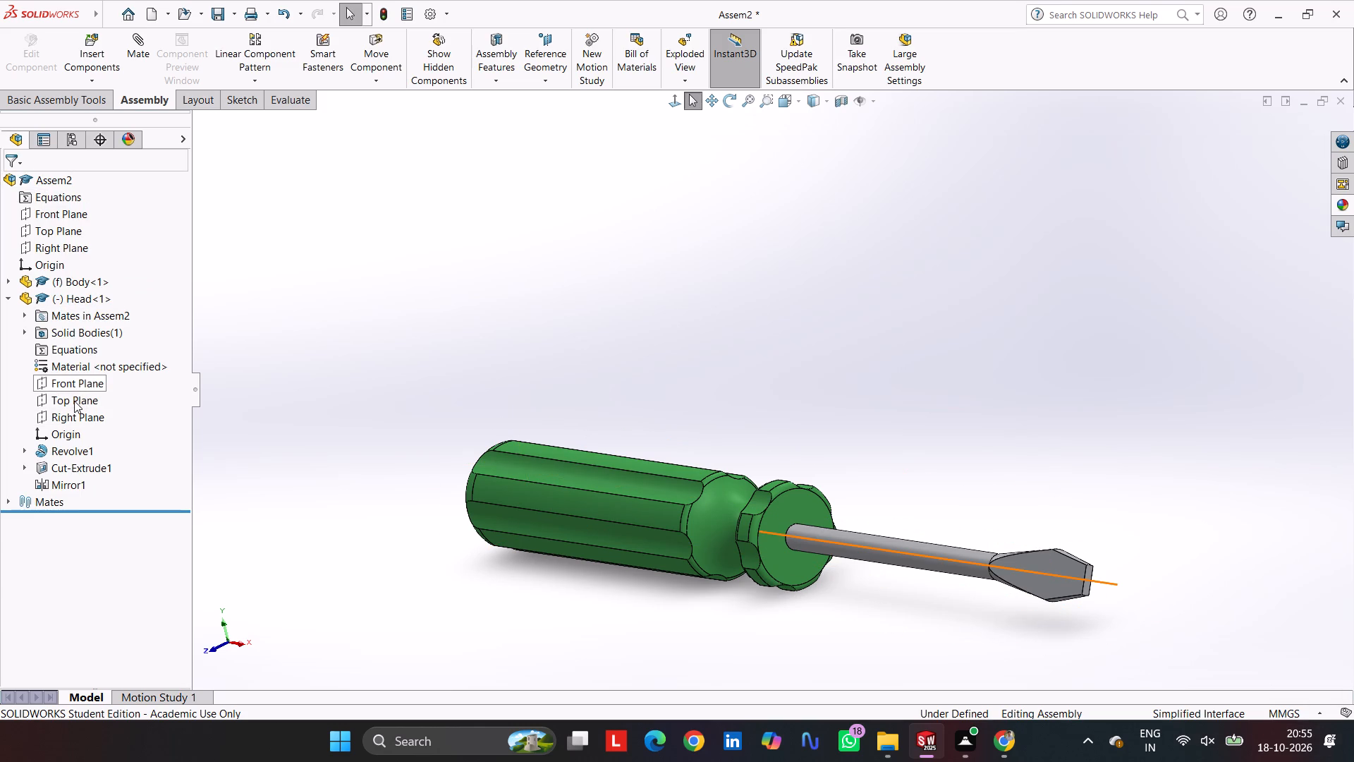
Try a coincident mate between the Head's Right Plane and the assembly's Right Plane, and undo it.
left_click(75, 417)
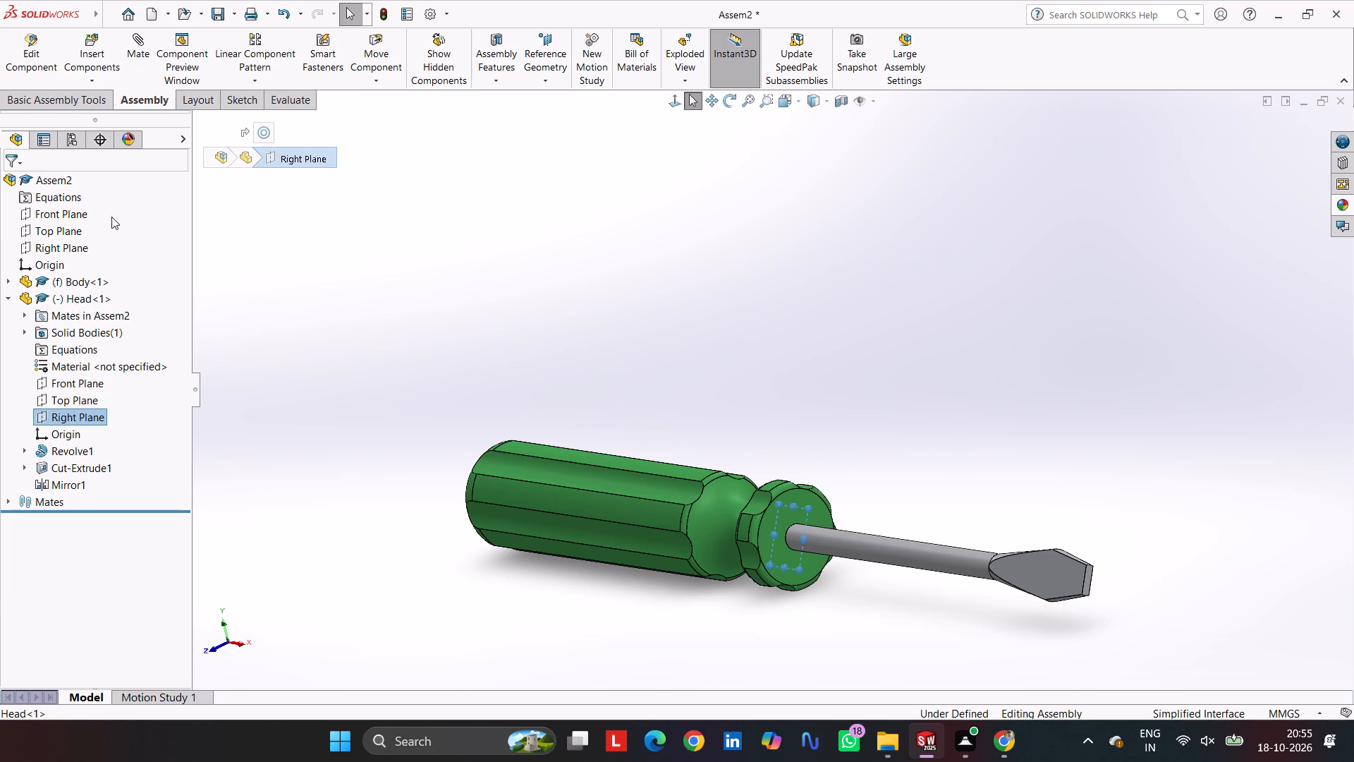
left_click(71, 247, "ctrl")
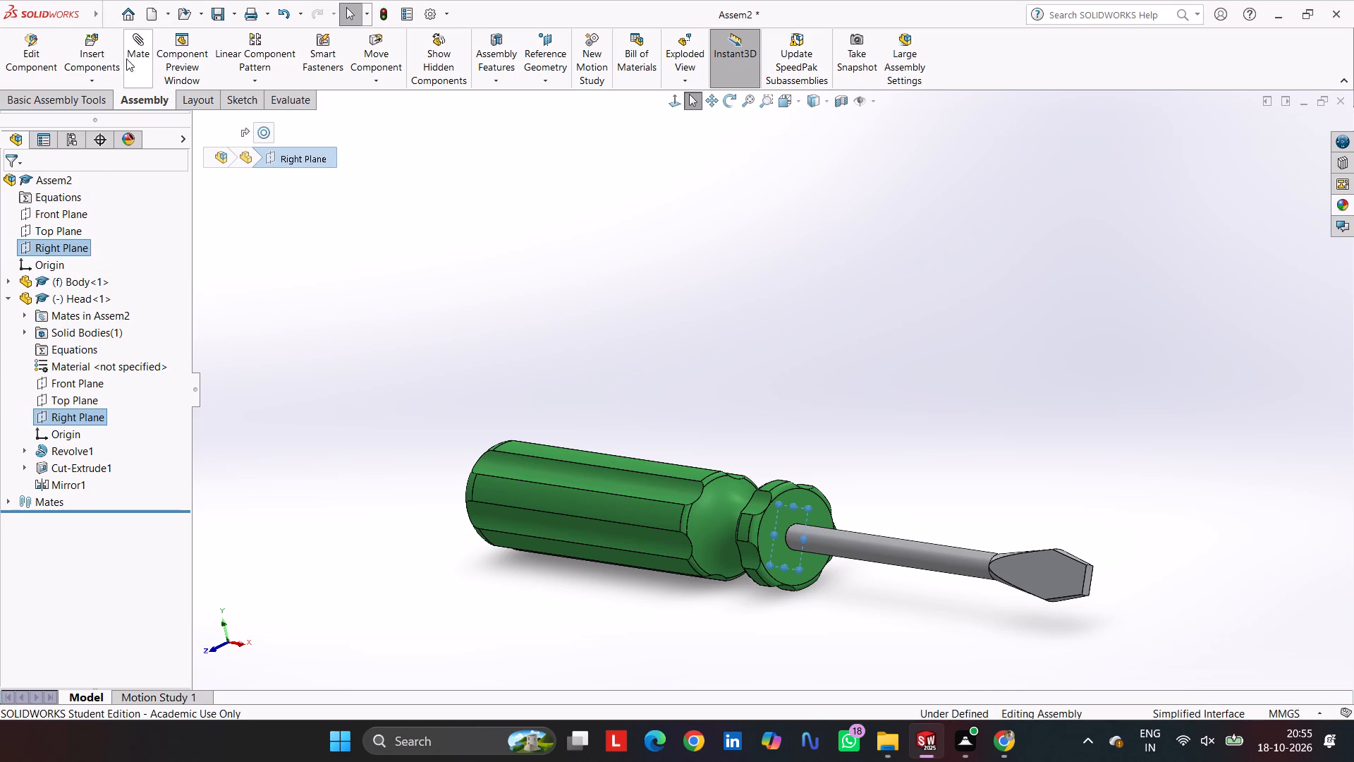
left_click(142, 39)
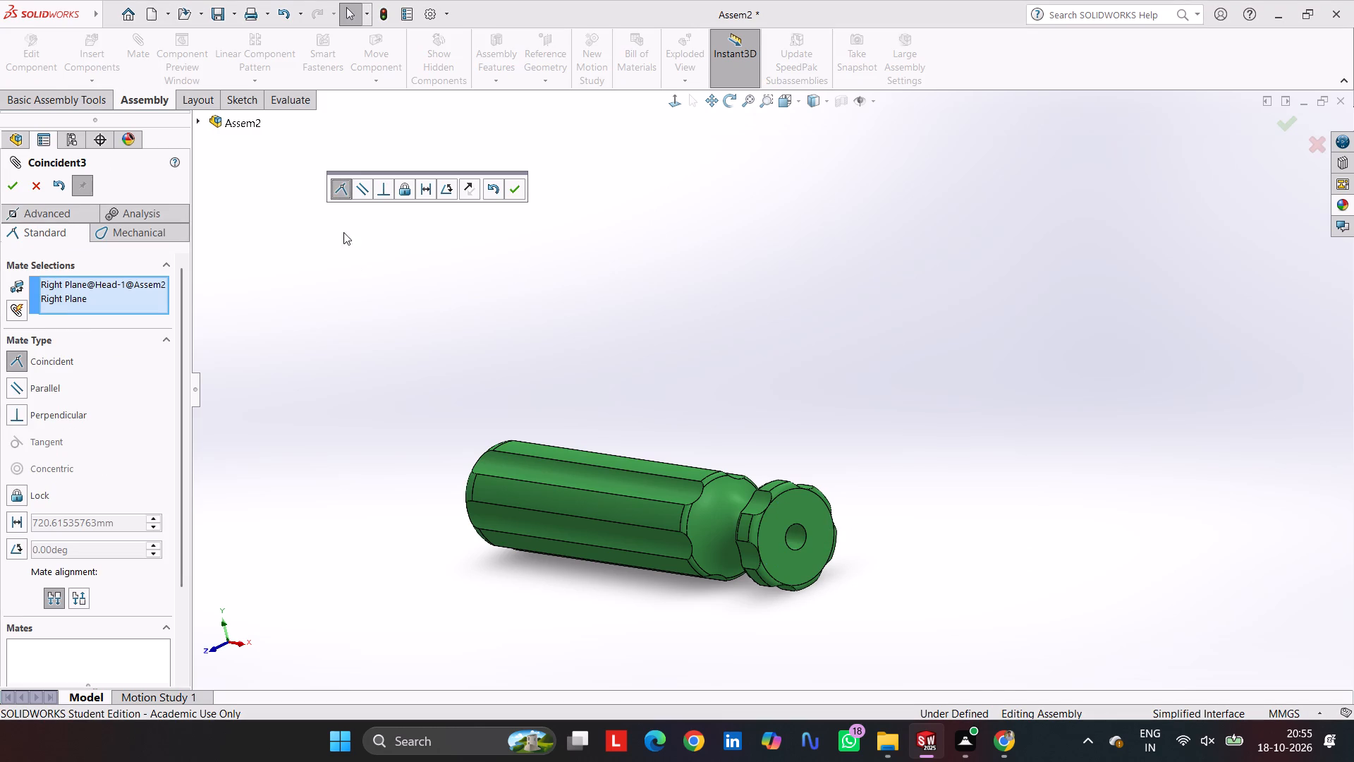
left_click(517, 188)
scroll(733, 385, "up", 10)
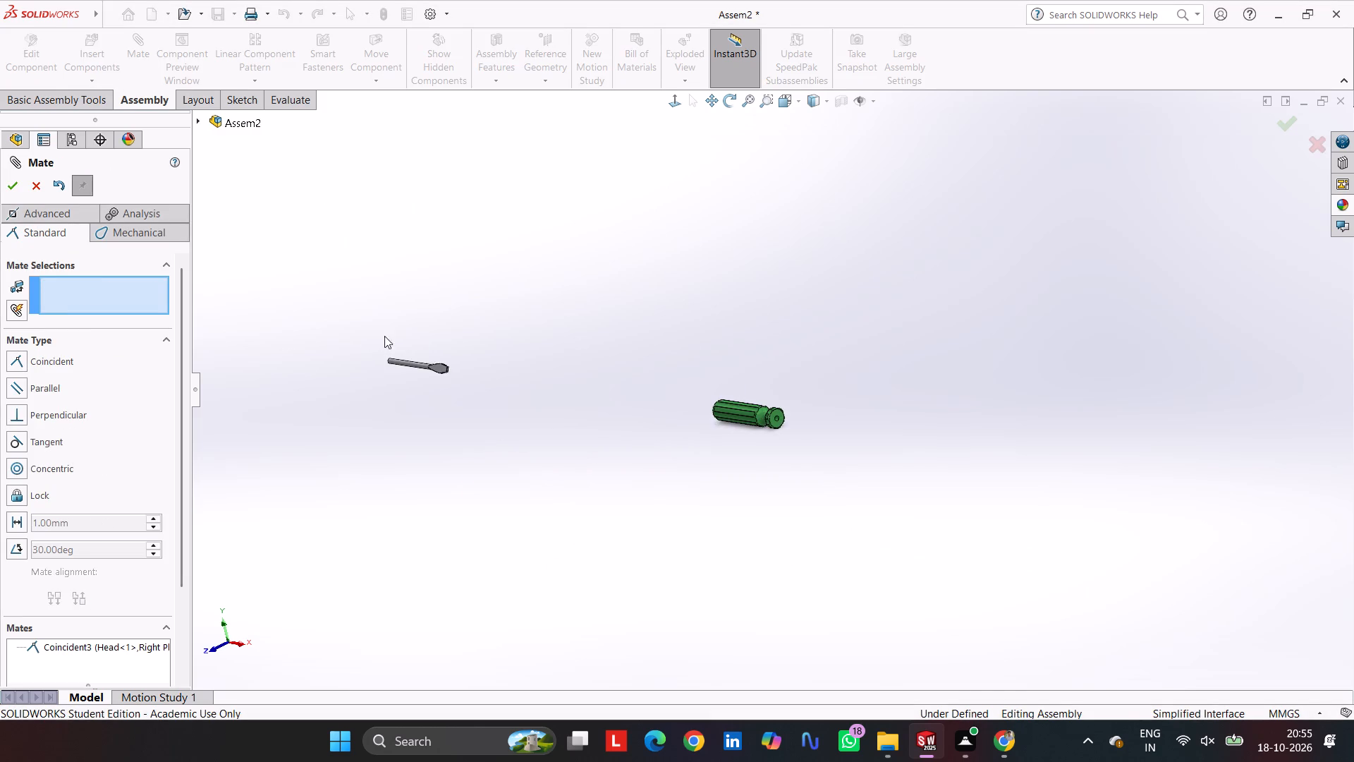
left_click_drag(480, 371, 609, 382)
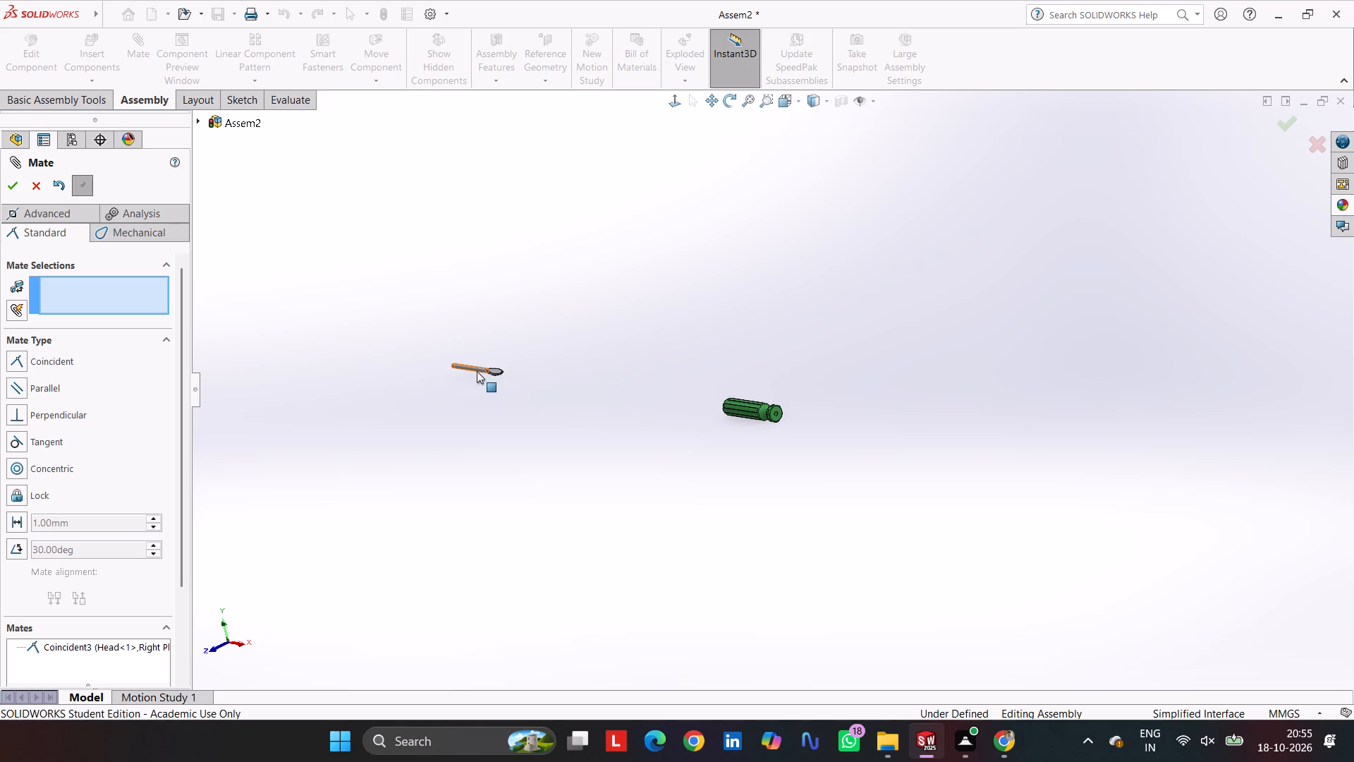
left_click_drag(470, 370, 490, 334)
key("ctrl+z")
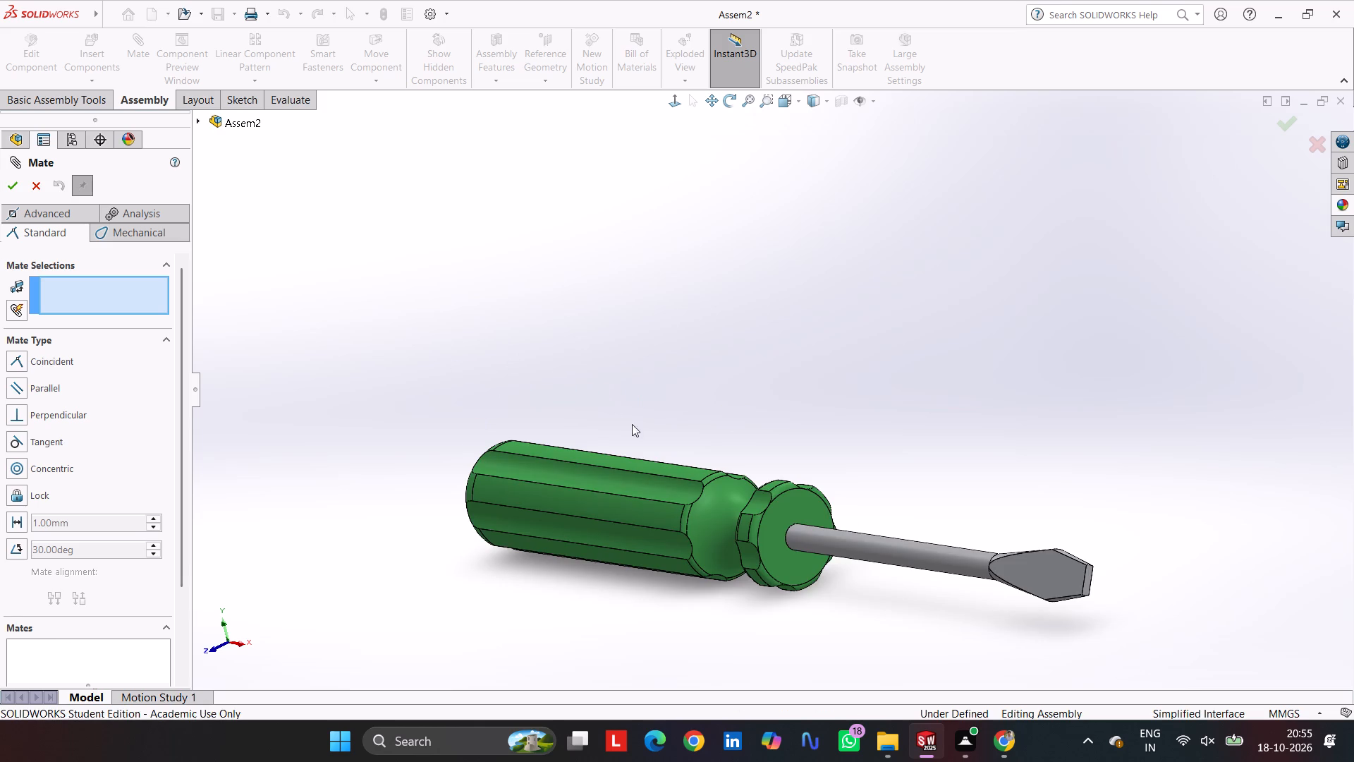
Slide the Head outward along the bore axis until its shaft end is clear of the Body.
left_click_drag(891, 552, 946, 558)
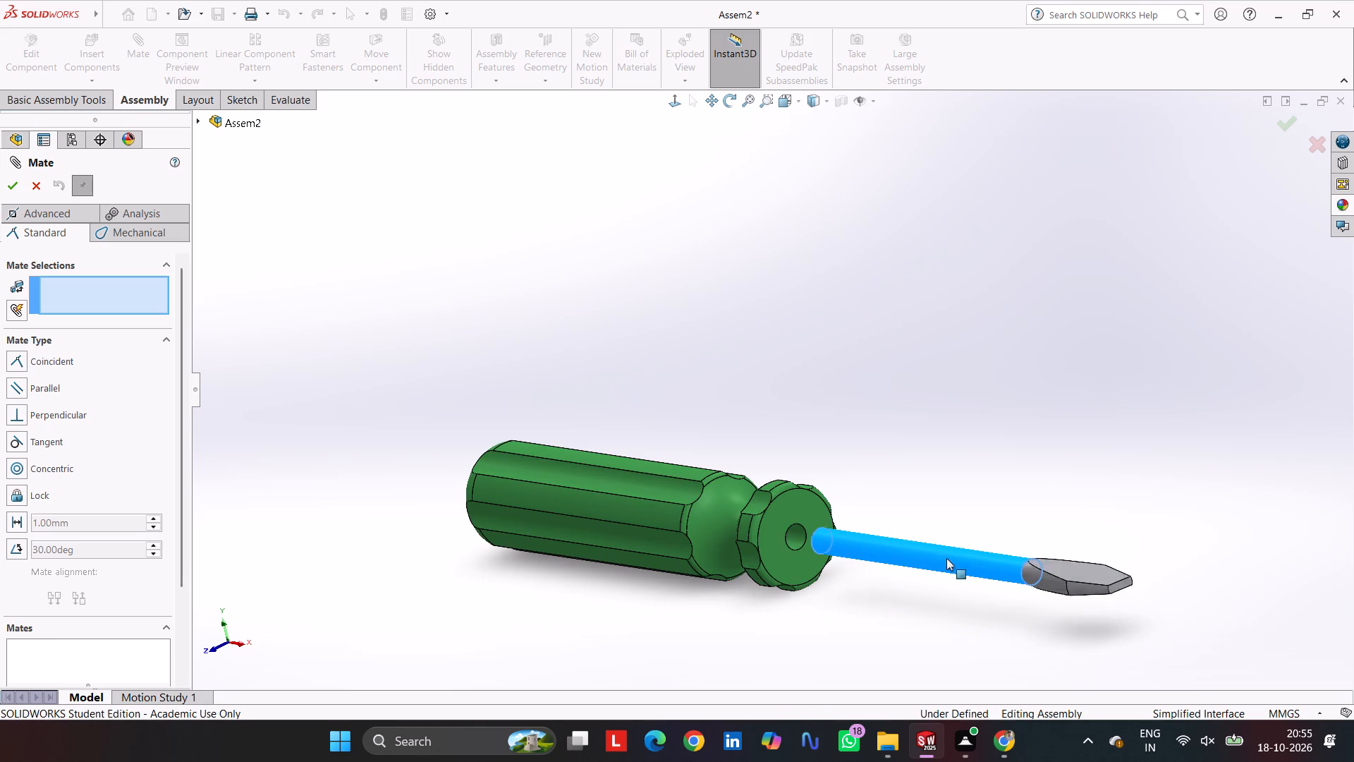
left_click_drag(946, 558, 980, 565)
left_click(886, 433)
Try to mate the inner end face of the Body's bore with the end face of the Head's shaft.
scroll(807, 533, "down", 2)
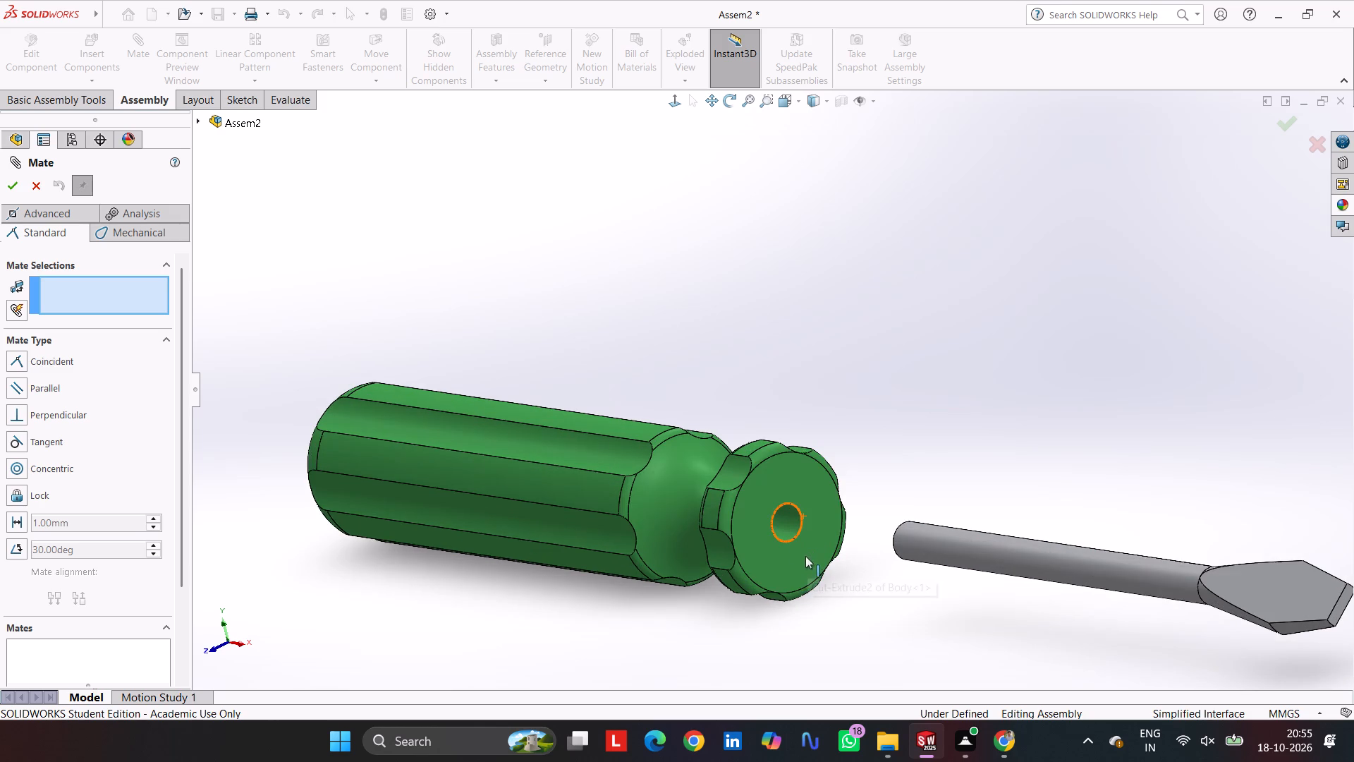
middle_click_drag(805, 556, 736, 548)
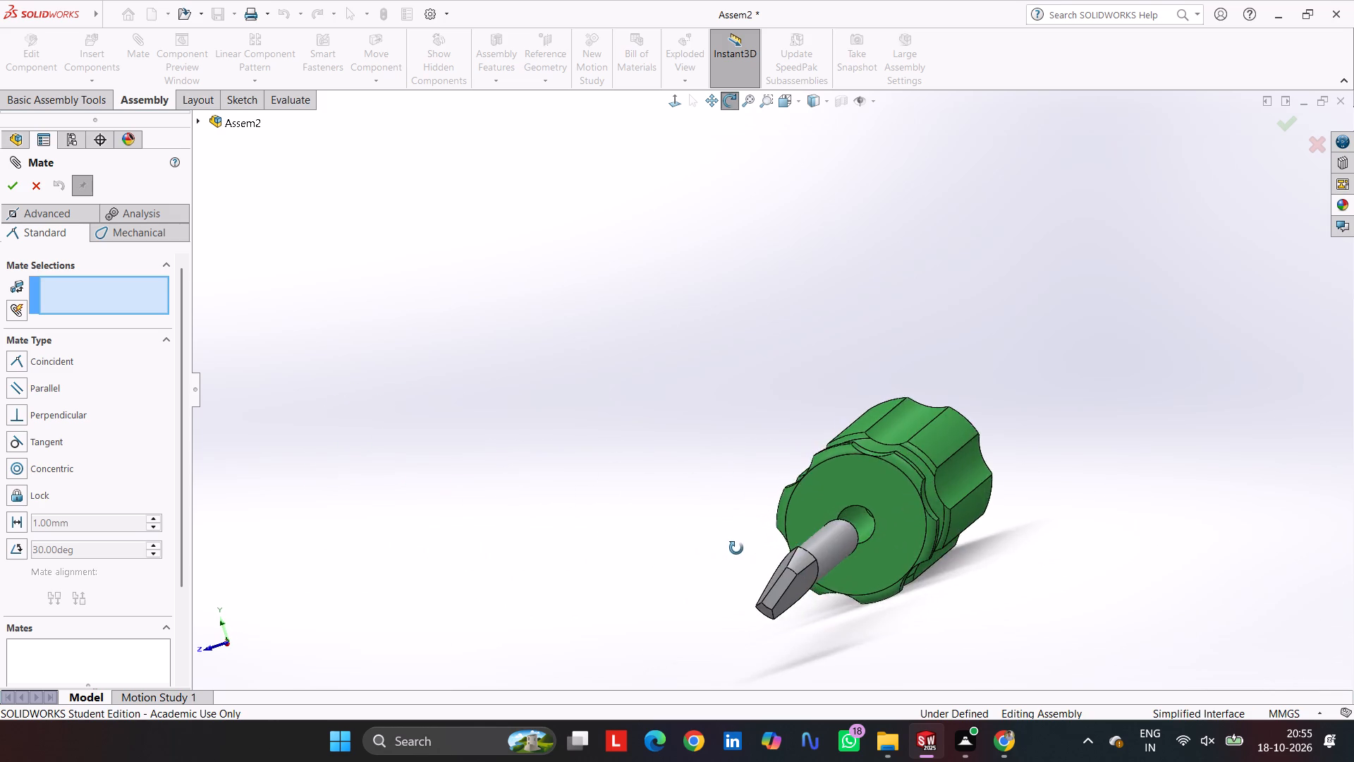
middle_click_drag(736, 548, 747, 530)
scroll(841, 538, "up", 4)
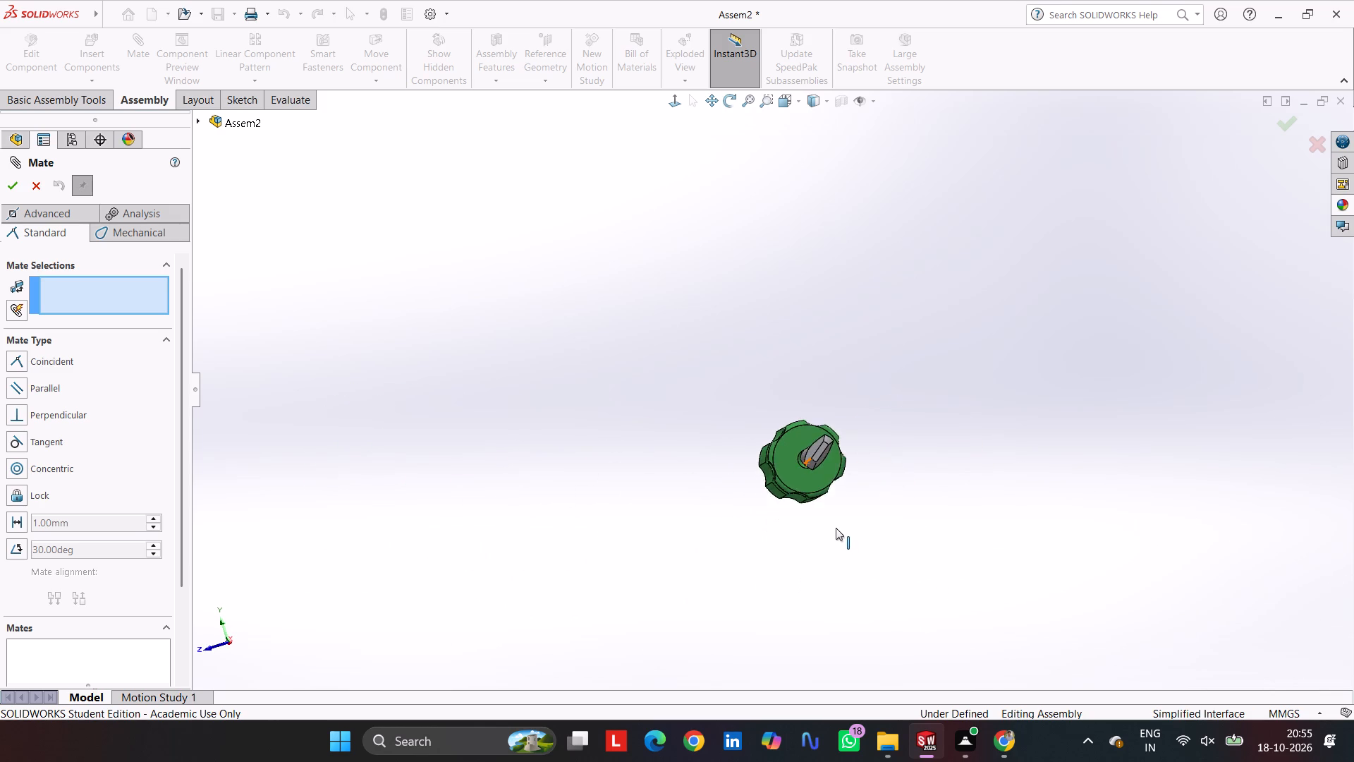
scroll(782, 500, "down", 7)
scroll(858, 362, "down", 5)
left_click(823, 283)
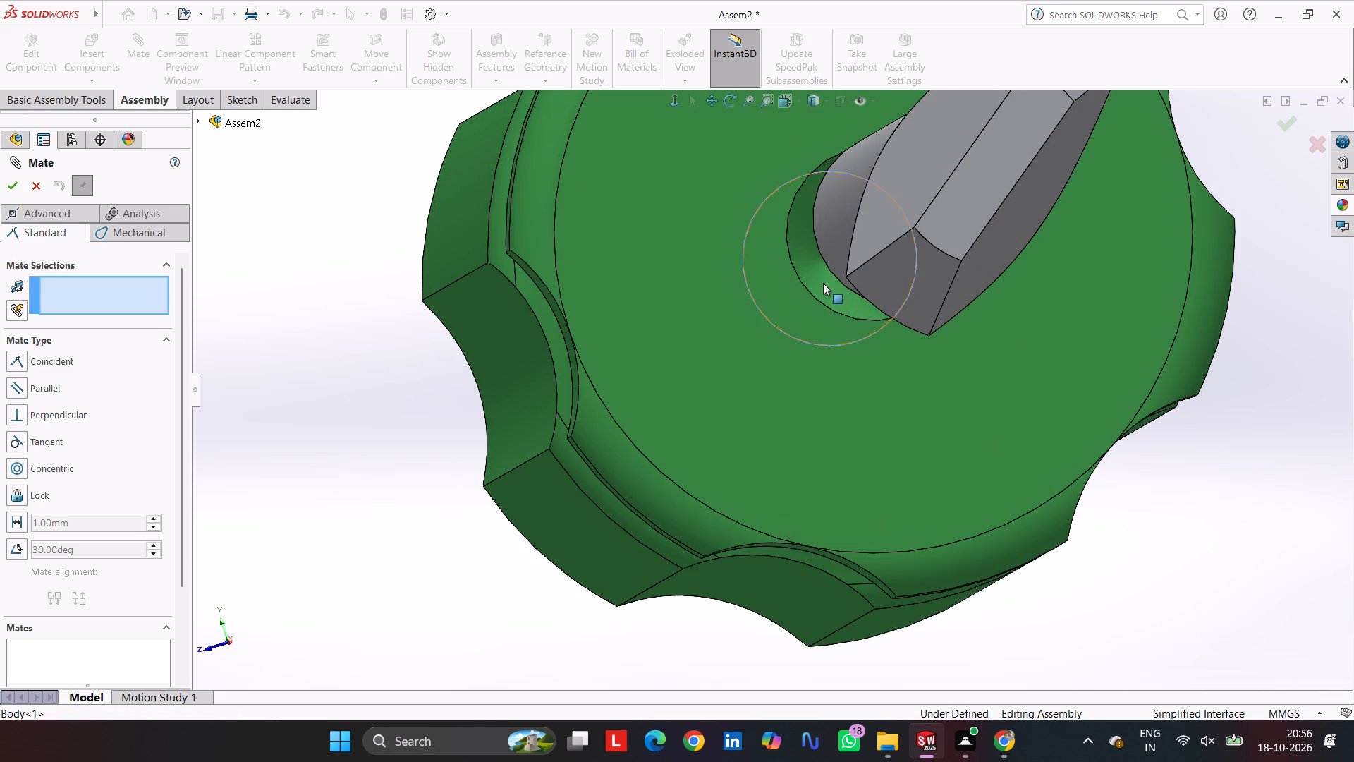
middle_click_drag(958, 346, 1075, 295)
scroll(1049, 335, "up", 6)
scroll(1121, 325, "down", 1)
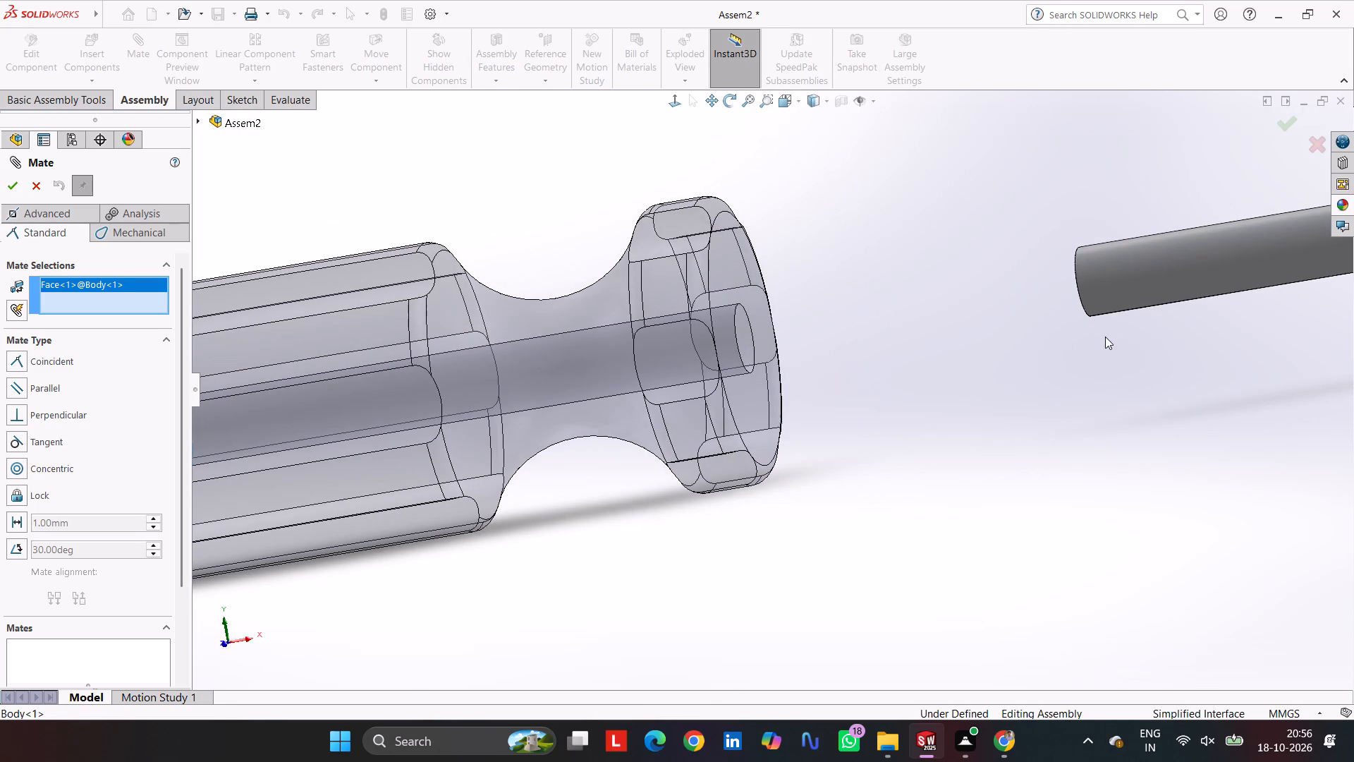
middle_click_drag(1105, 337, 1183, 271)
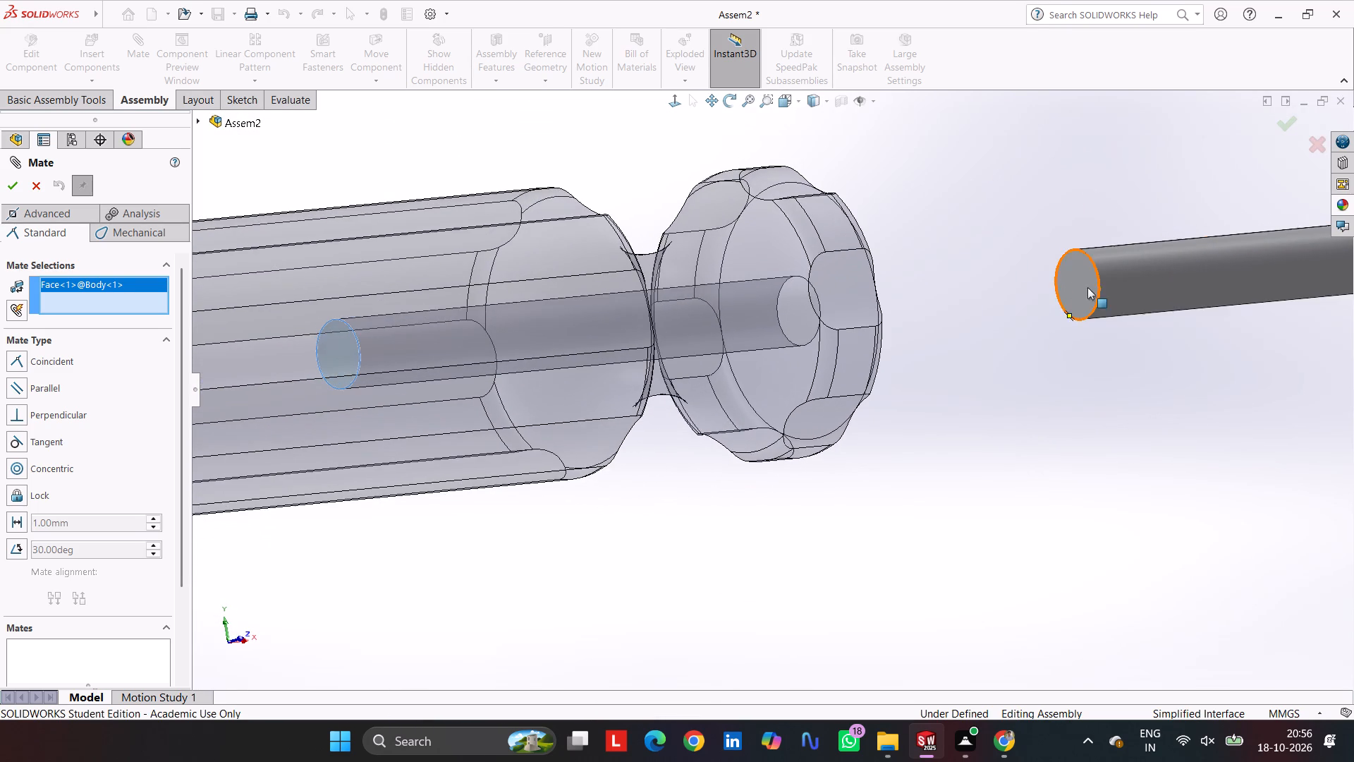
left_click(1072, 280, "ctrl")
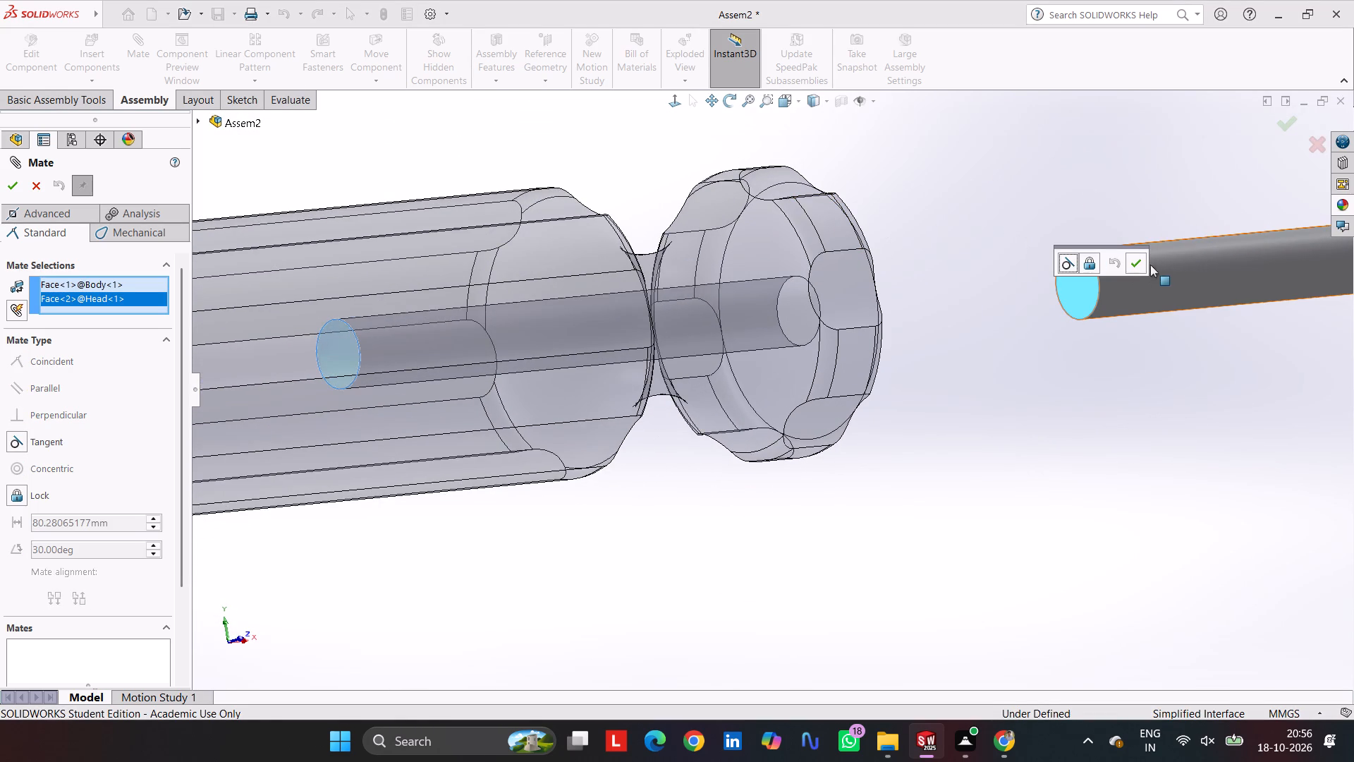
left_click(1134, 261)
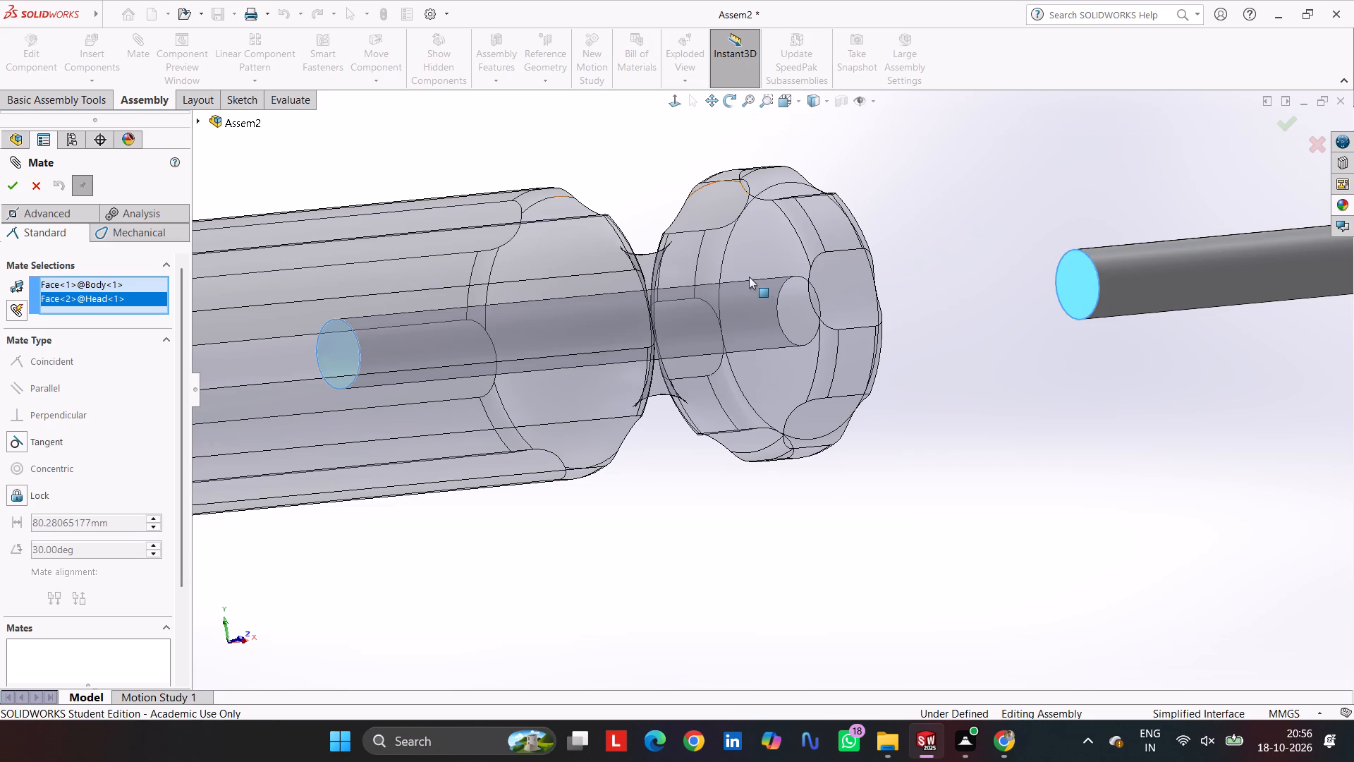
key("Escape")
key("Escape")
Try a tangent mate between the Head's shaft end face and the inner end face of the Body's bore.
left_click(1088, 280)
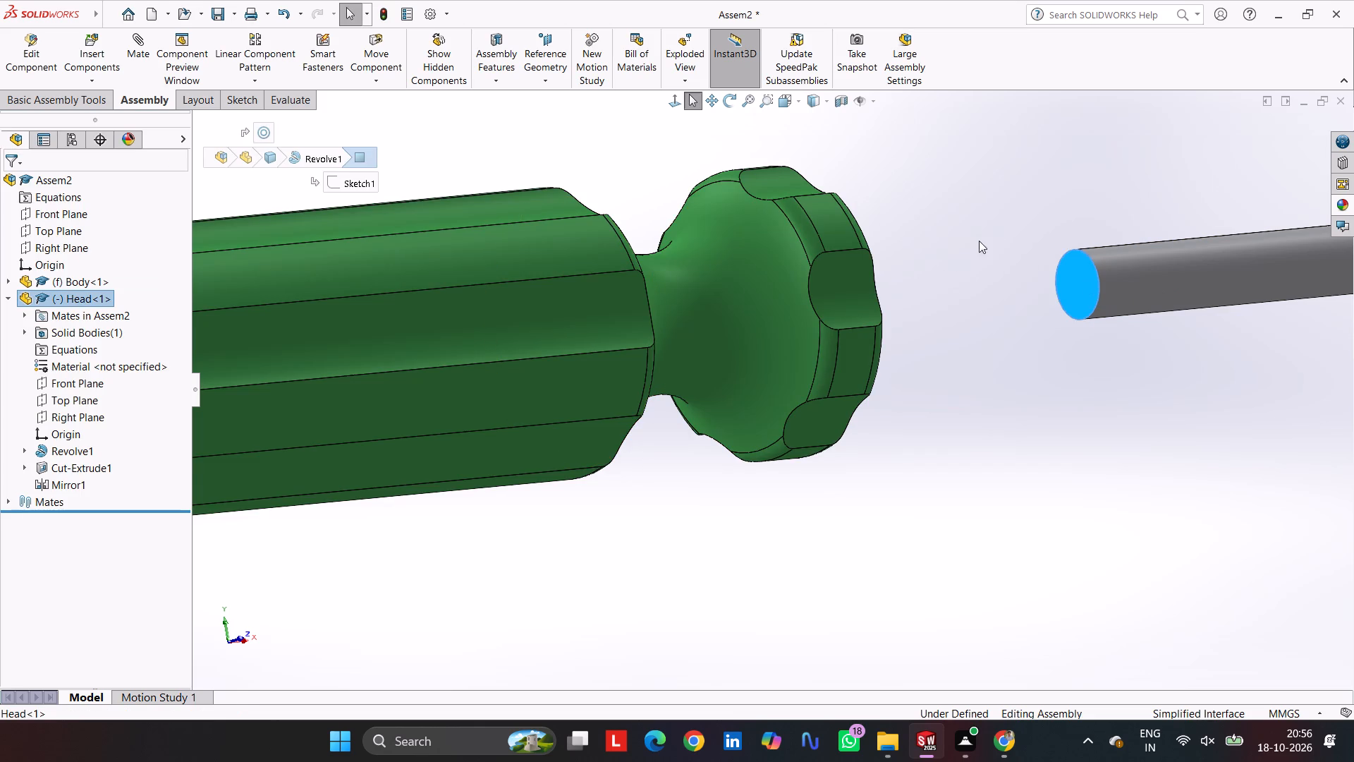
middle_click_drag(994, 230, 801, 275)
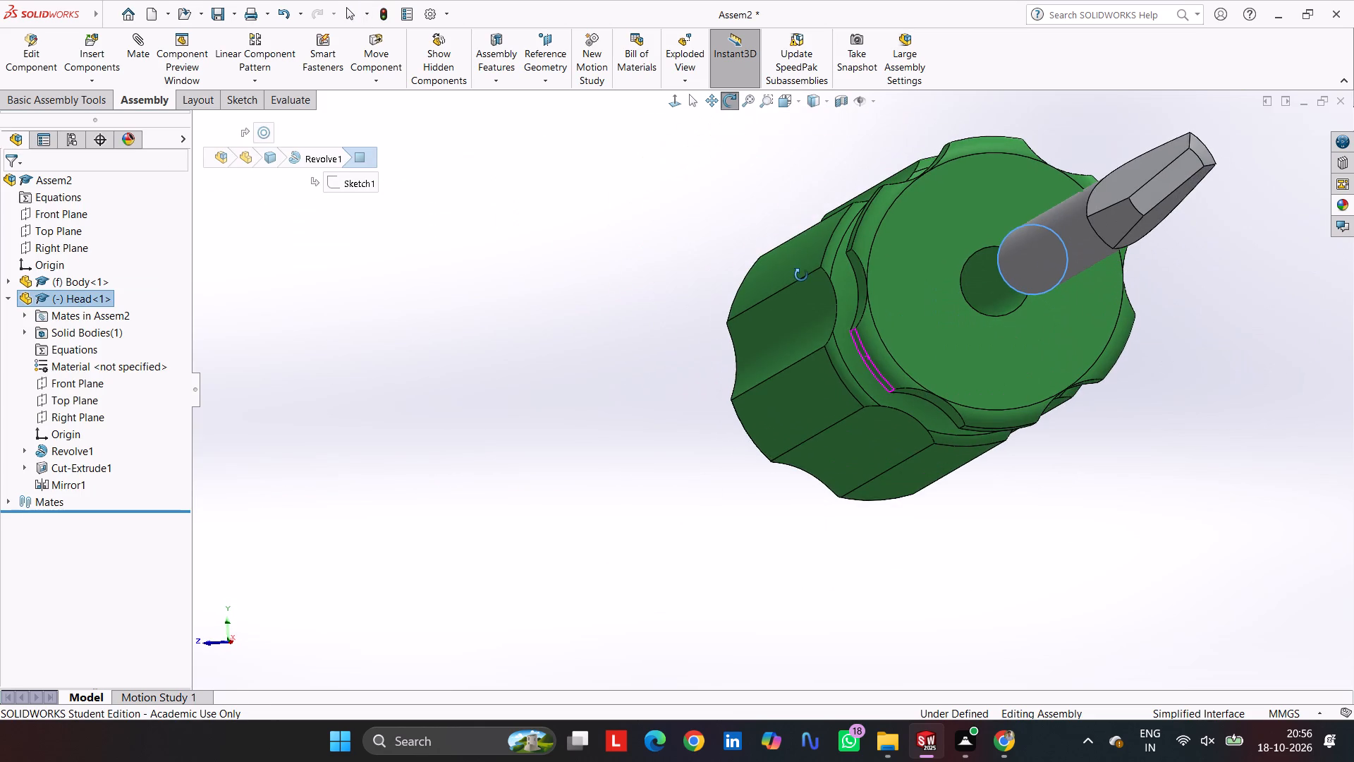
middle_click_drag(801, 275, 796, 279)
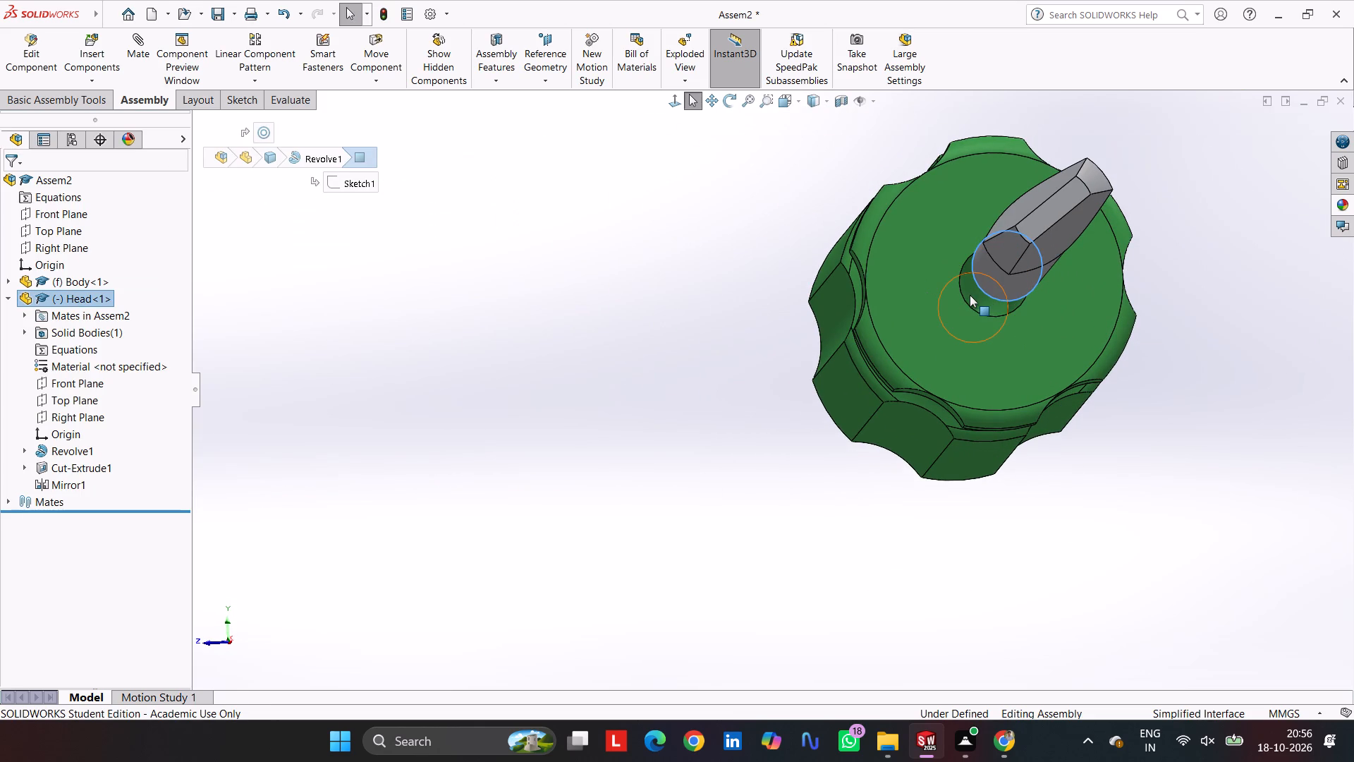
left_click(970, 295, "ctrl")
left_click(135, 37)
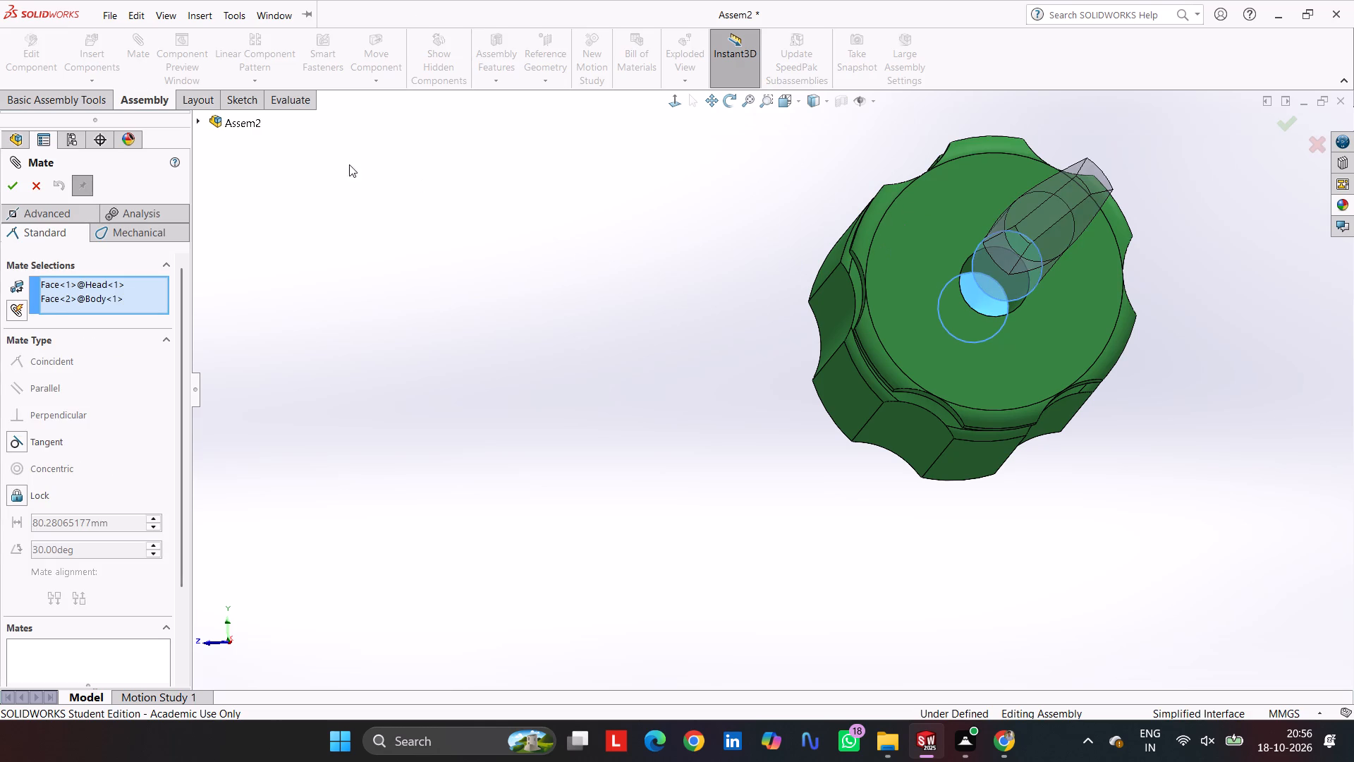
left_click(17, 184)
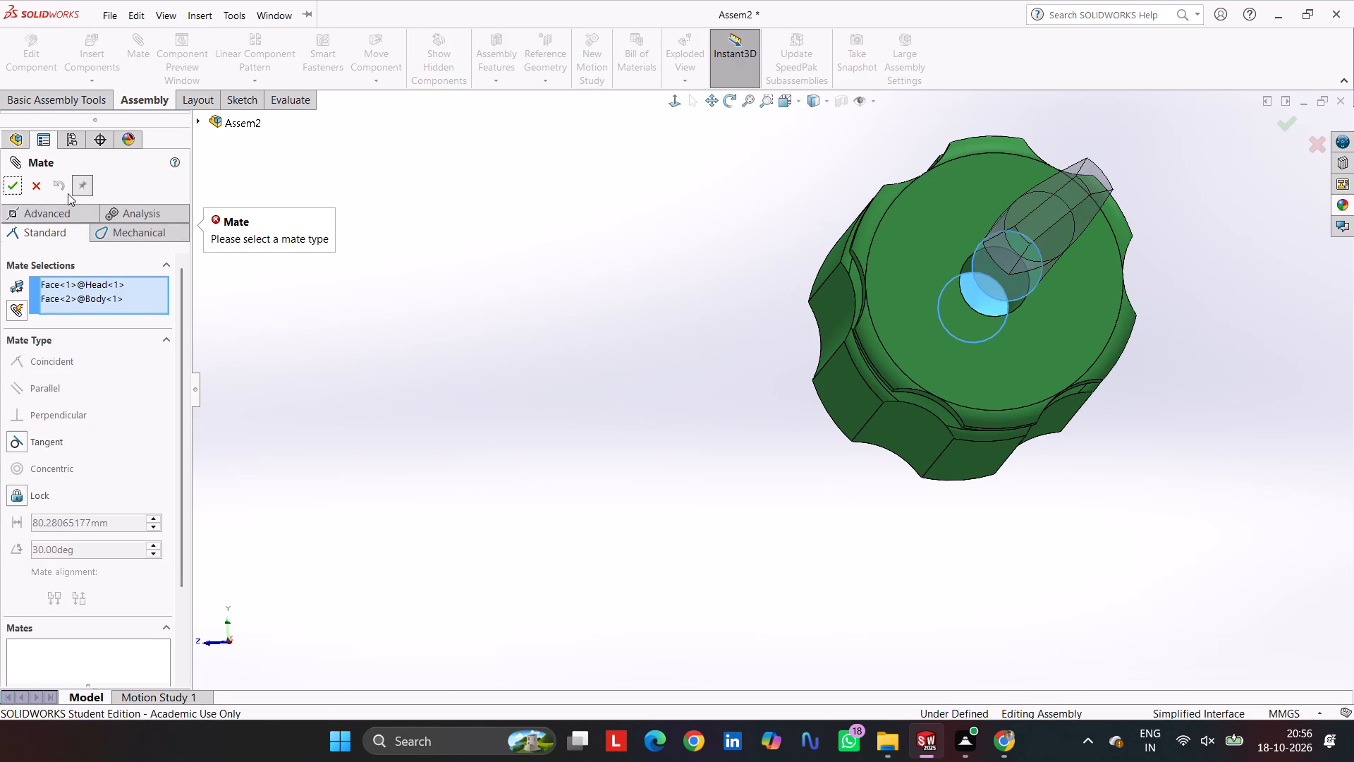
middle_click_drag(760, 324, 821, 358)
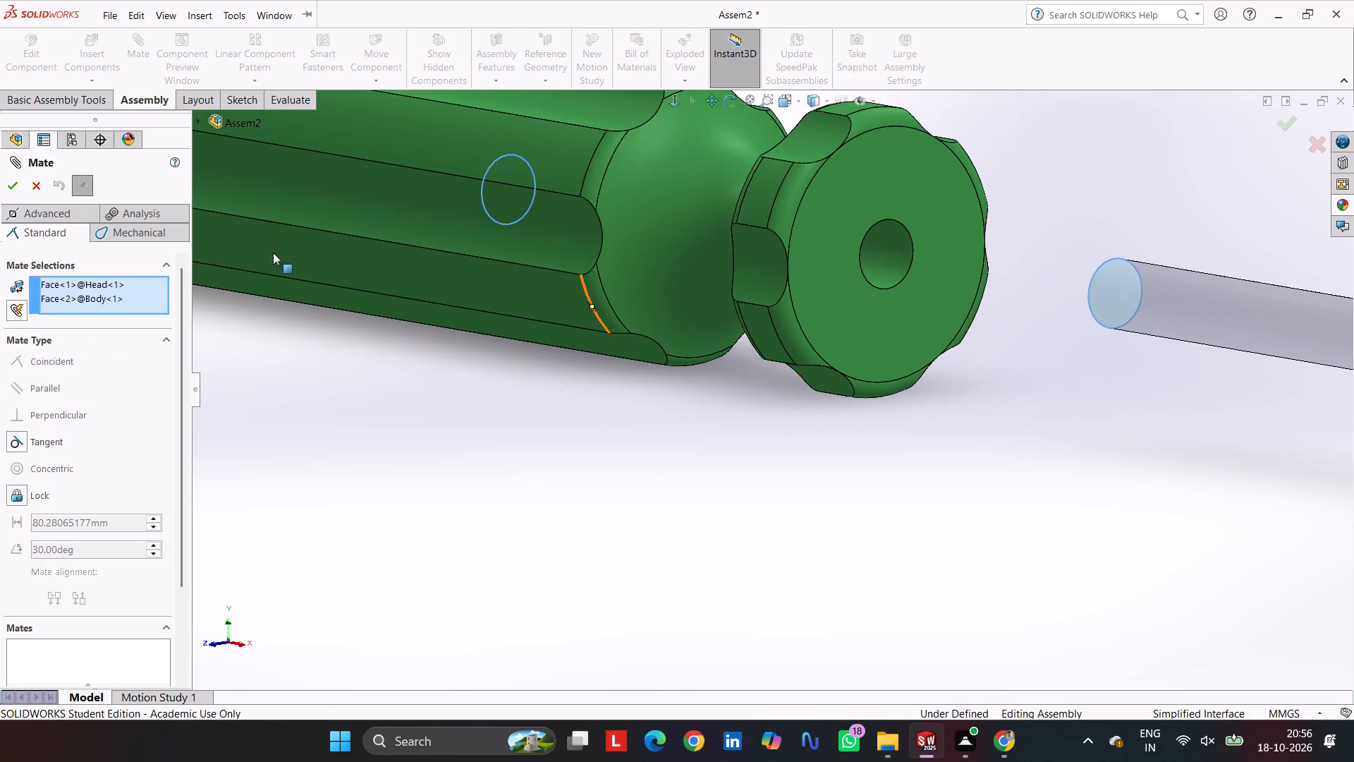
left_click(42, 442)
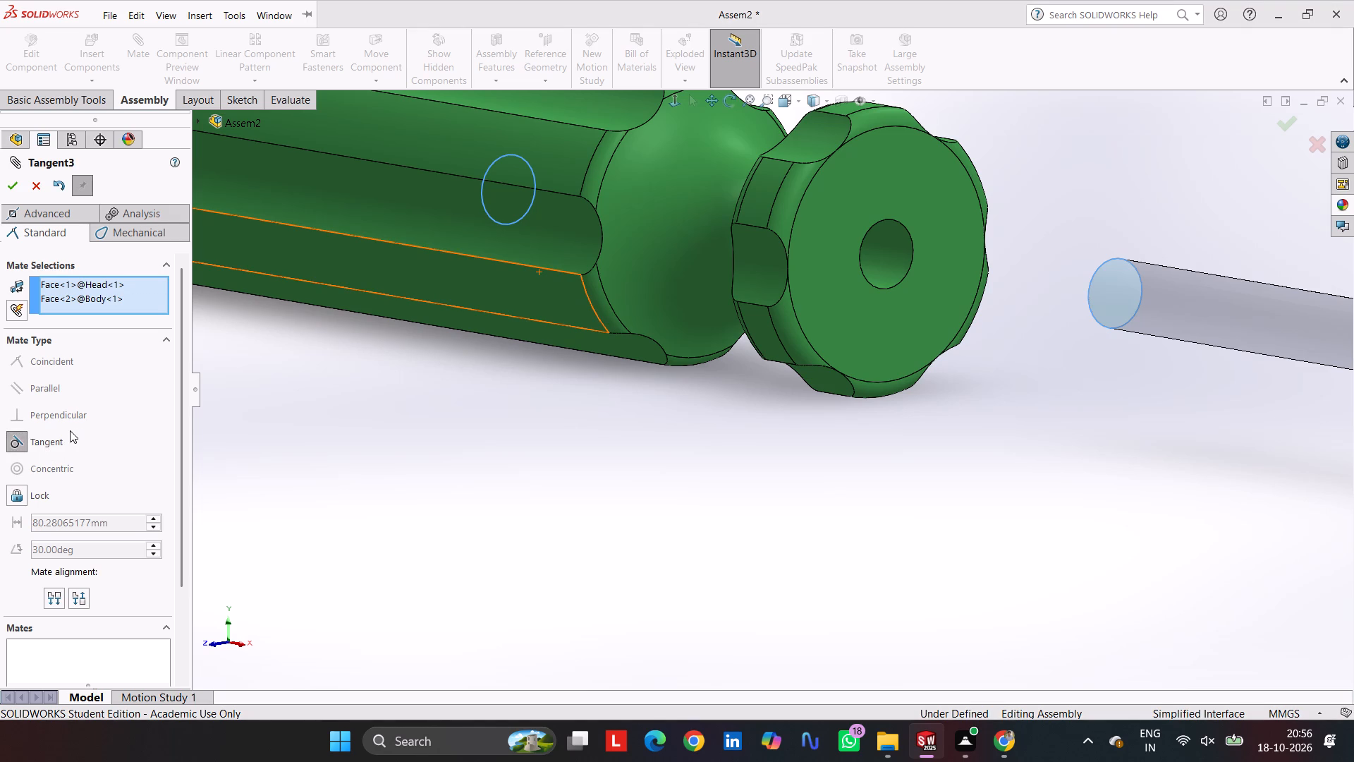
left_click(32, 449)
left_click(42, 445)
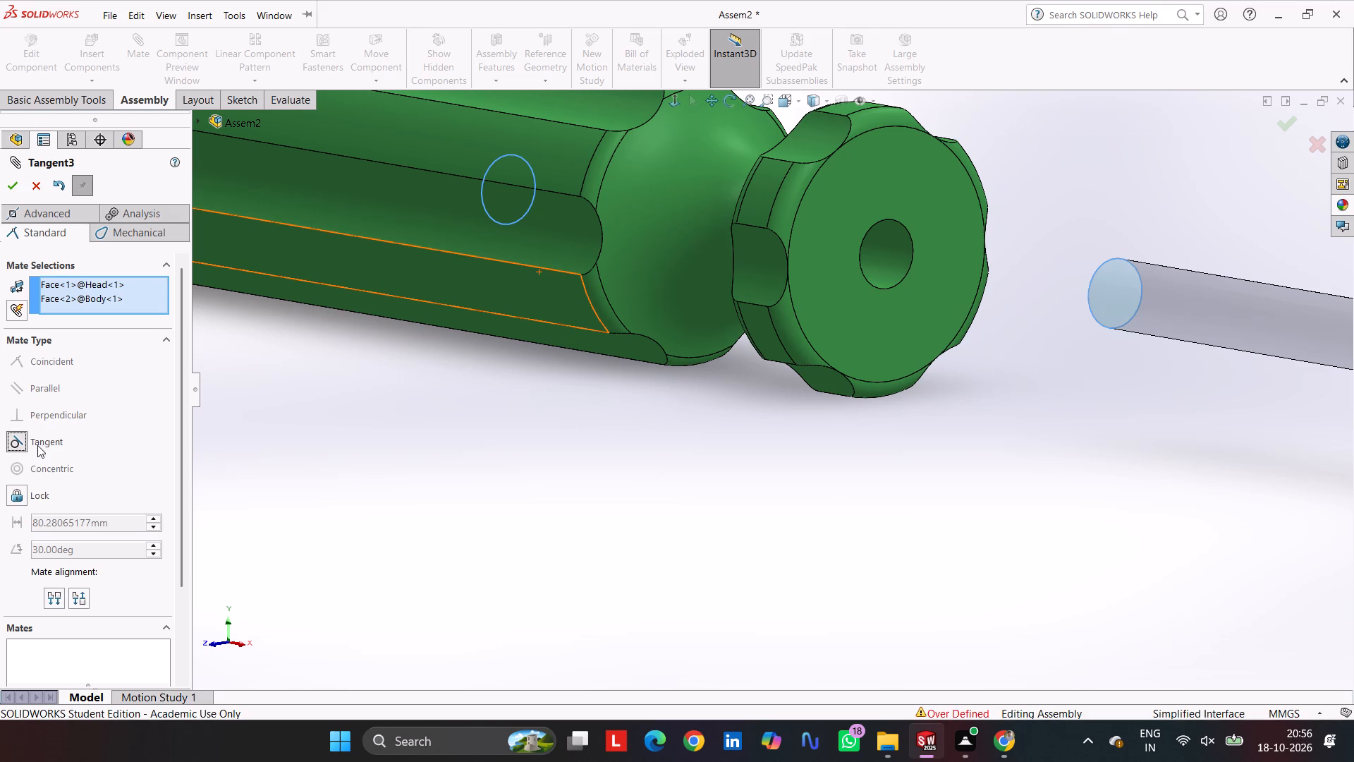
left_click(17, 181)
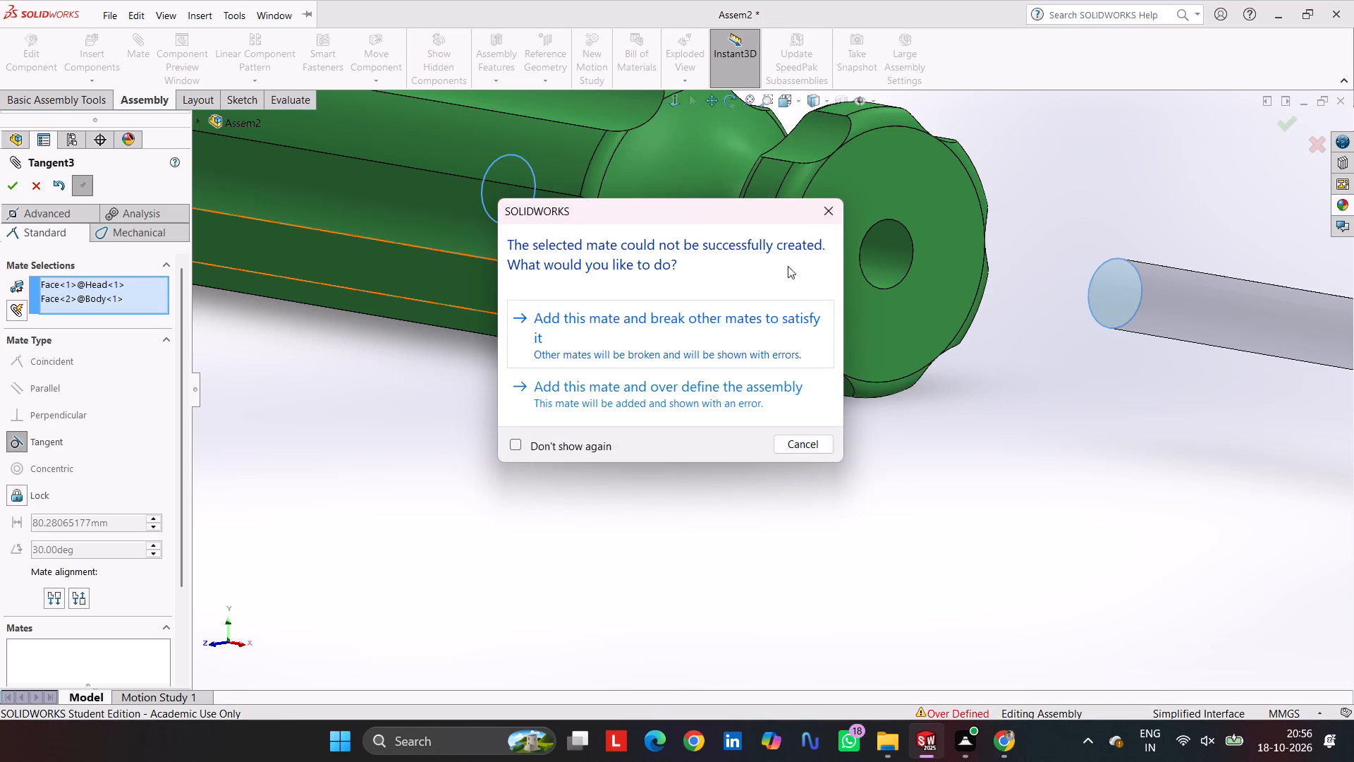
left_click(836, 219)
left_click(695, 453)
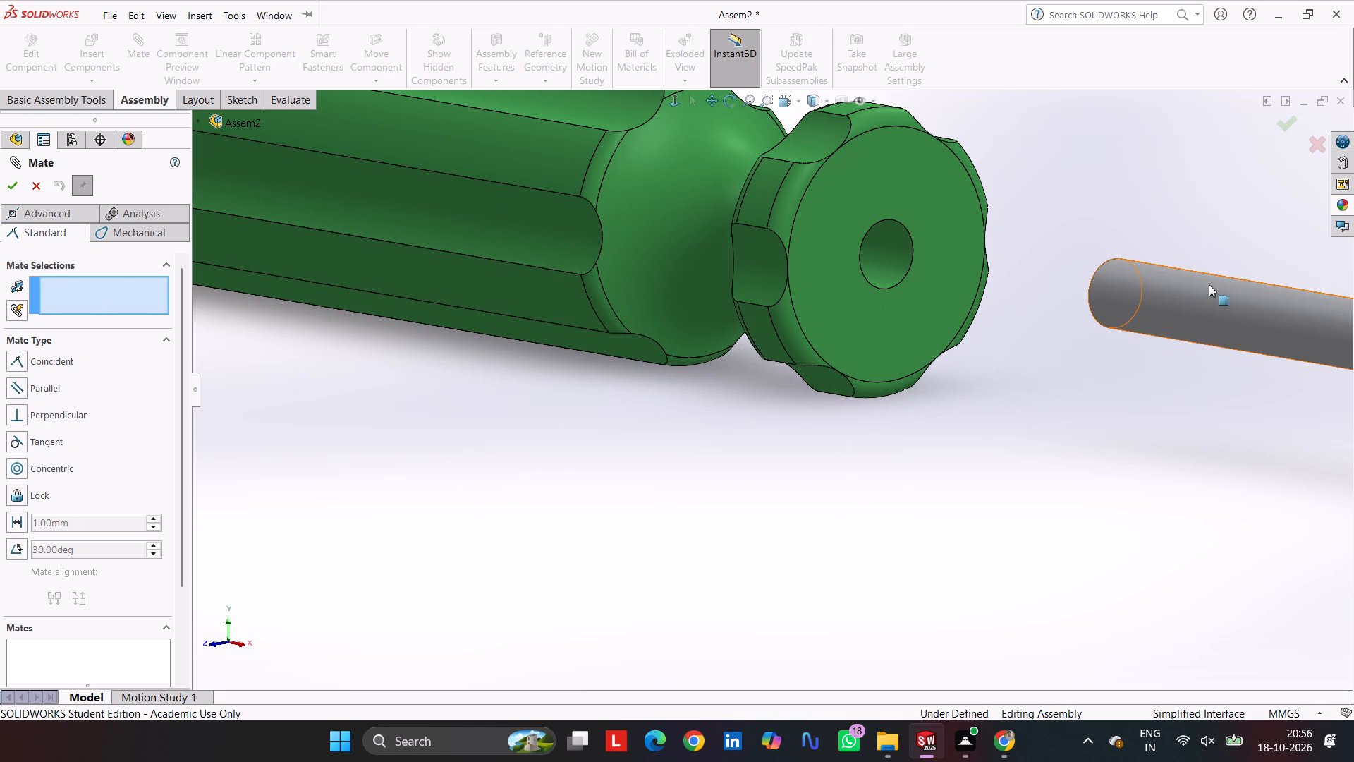
Slide the Head along its axis so its shaft goes into the Body's bore, and leave the Mate command.
left_click_drag(1209, 284, 630, 238)
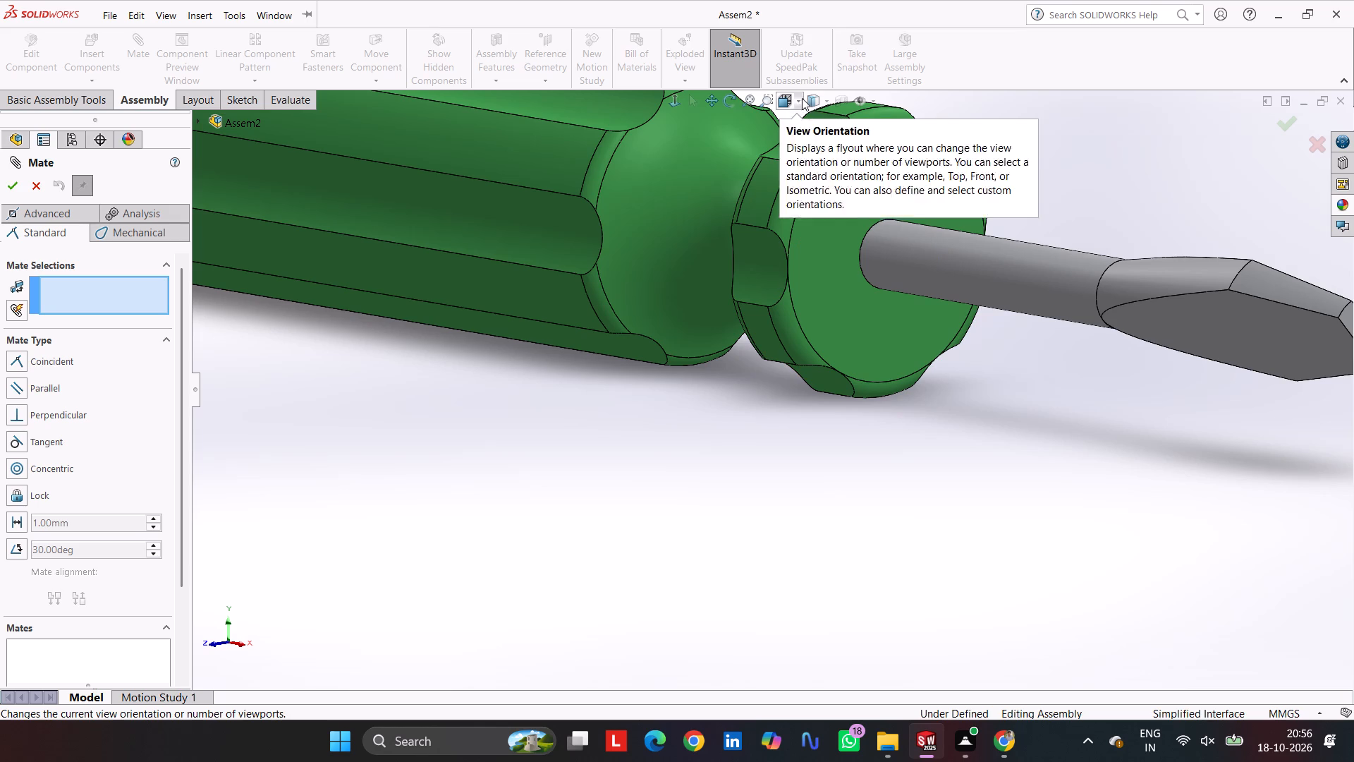
left_click(843, 99)
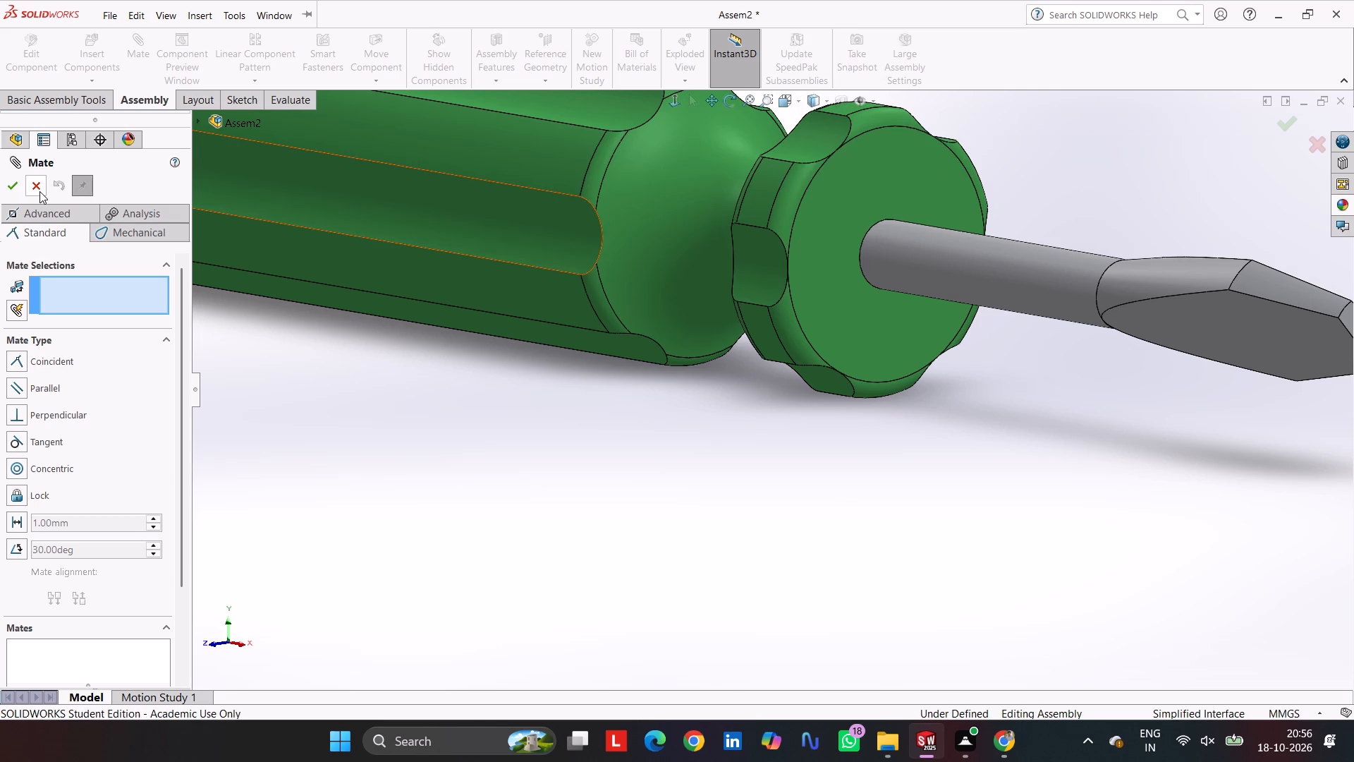
left_click(39, 191)
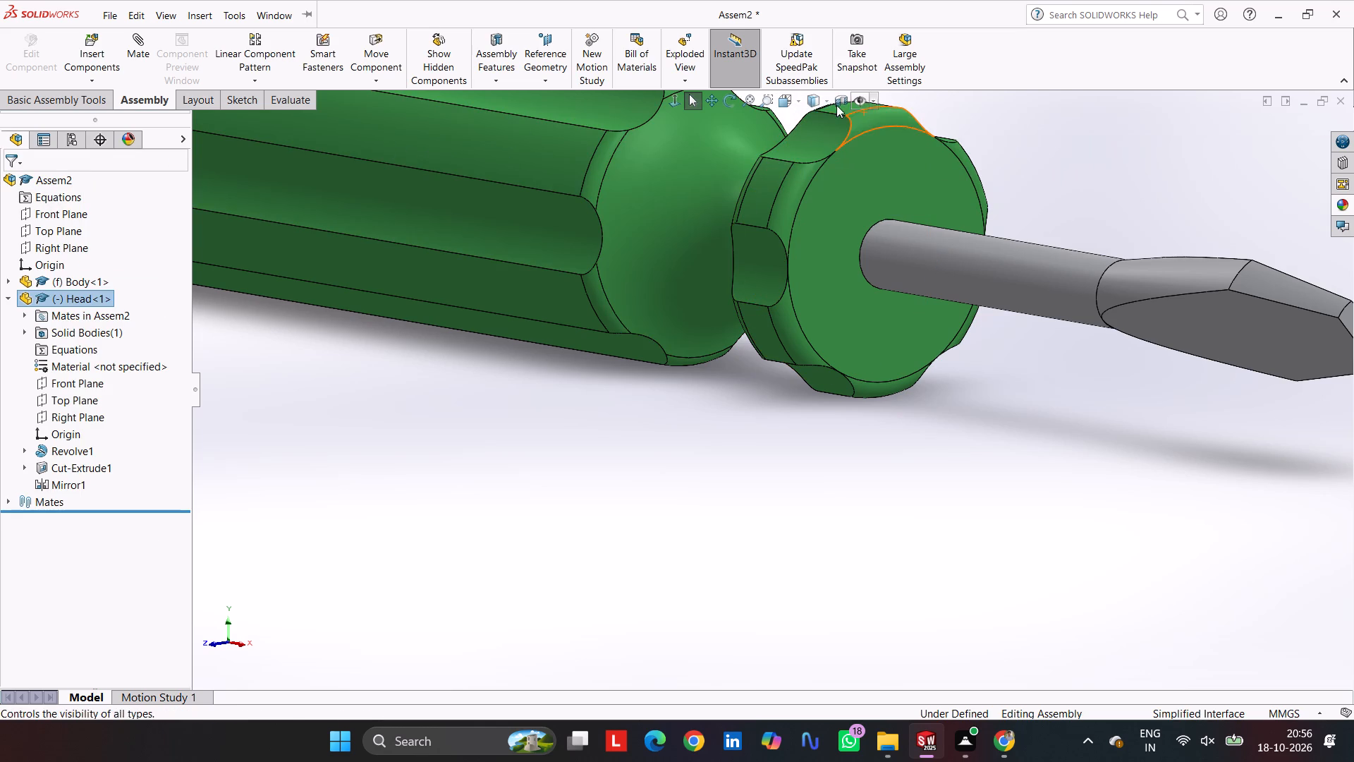
Create a planar section view on the Front Plane, offset 1301 mm so it cuts through the Body's bore and the Head.
left_click(841, 99)
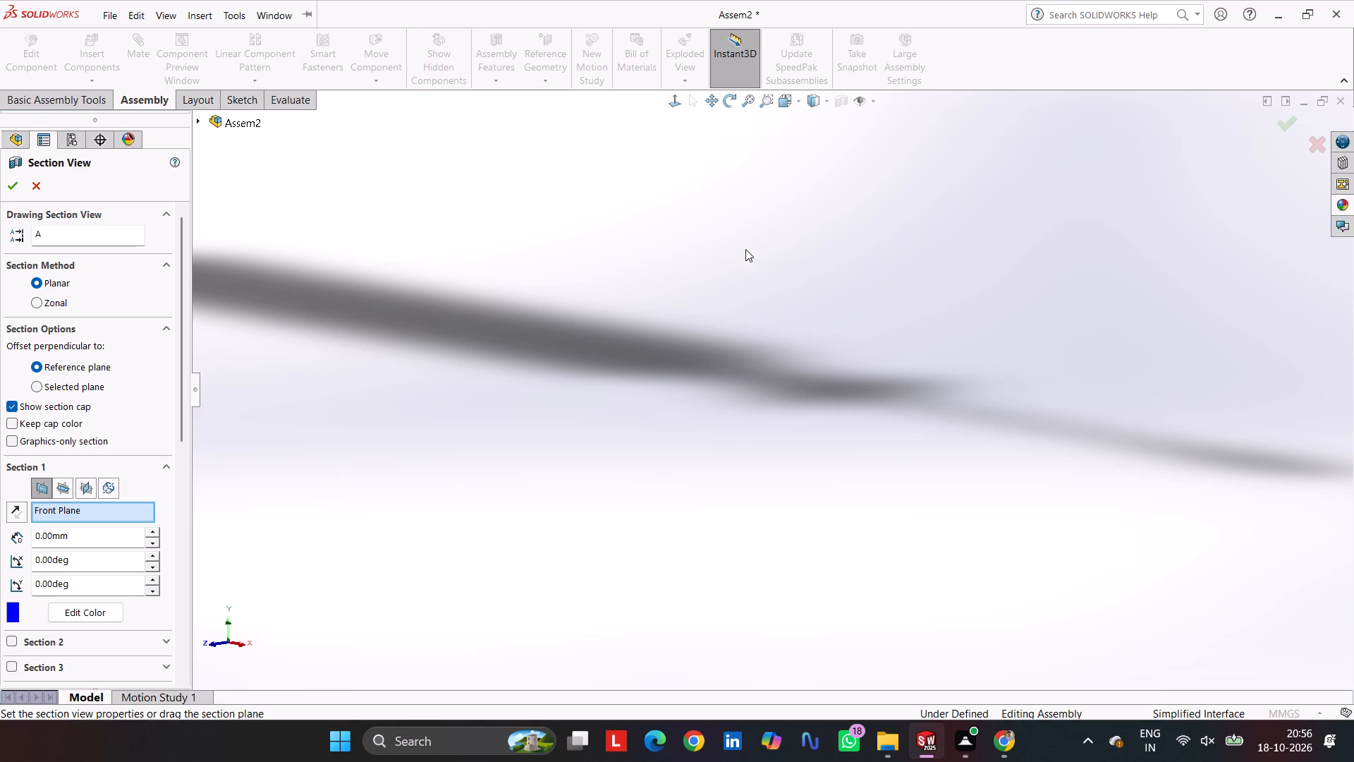
scroll(747, 250, "up", 16)
scroll(765, 264, "down", 9)
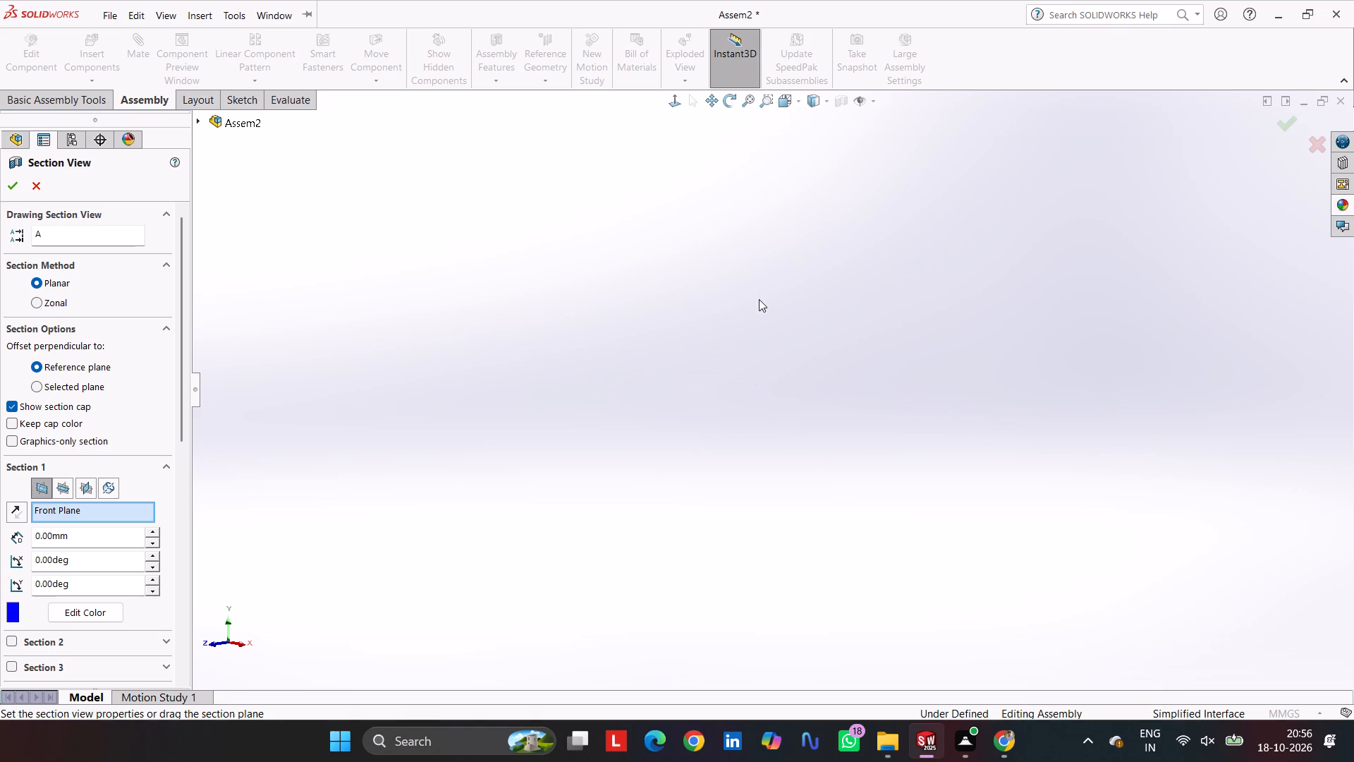
scroll(783, 325, "up", 13)
scroll(921, 358, "down", 2)
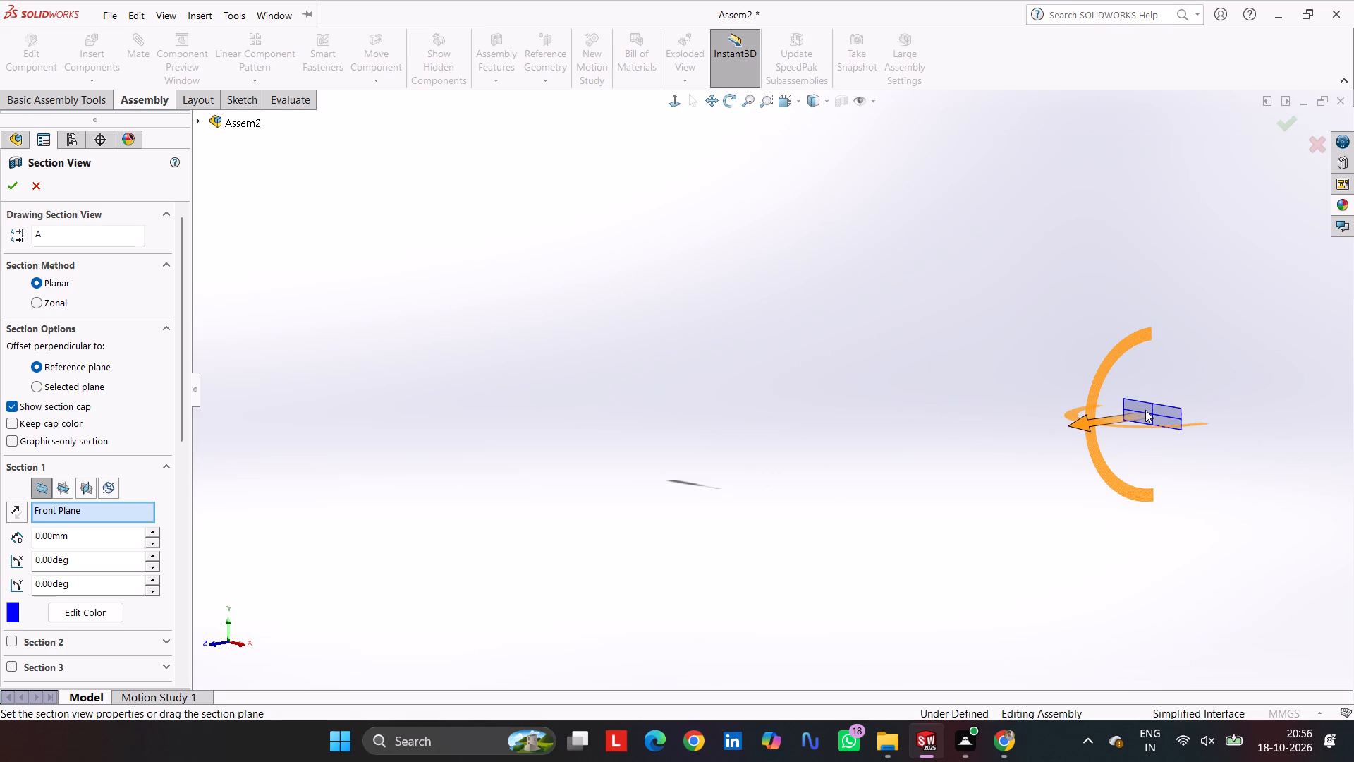
left_click_drag(1094, 418, 790, 471)
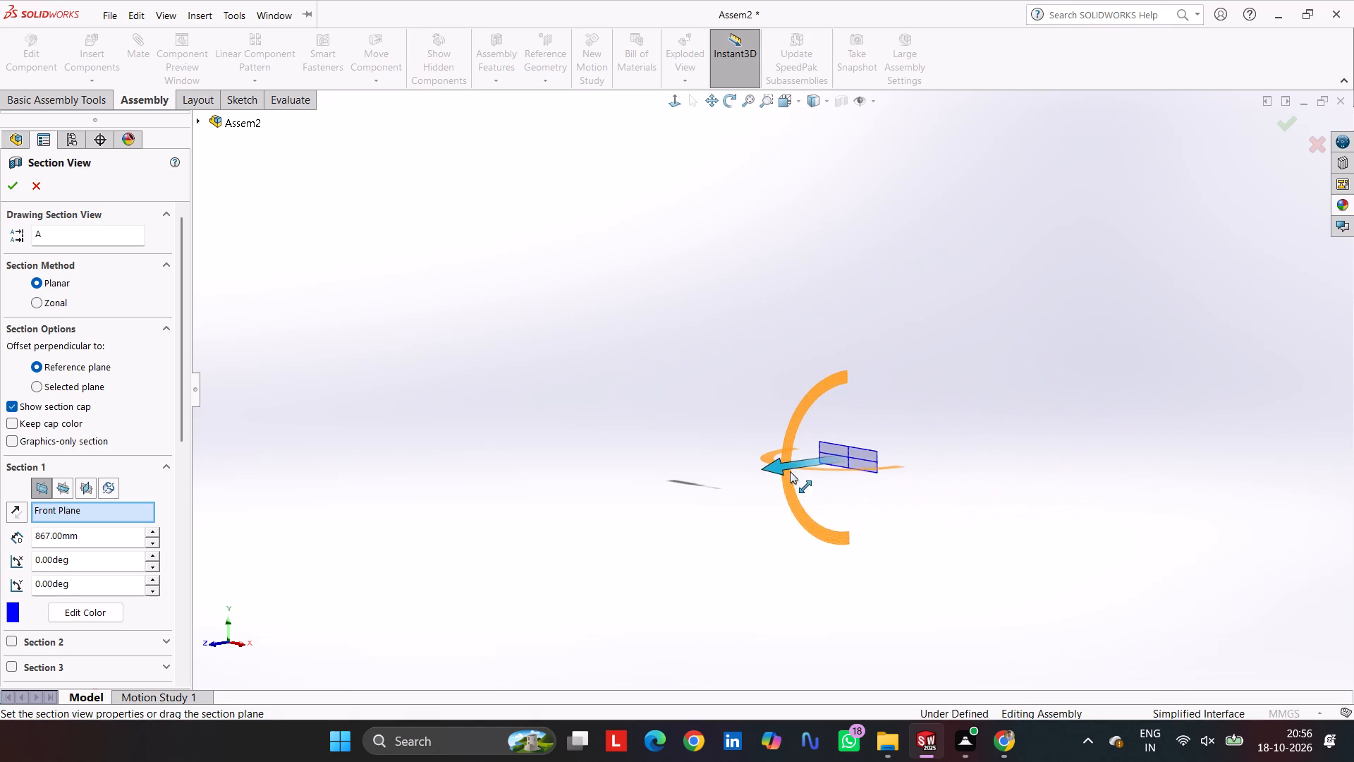
left_click_drag(790, 471, 679, 423)
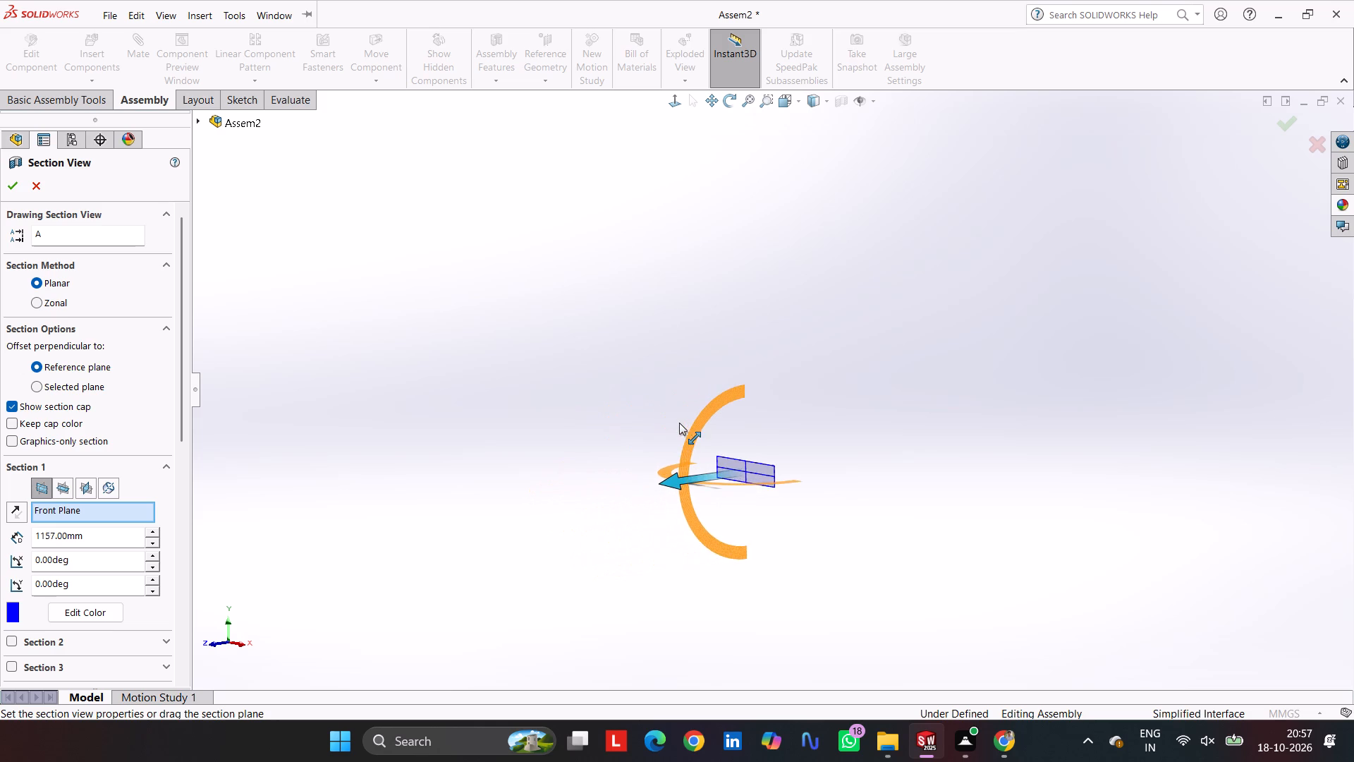
left_click_drag(679, 423, 648, 454)
scroll(715, 497, "down", 7)
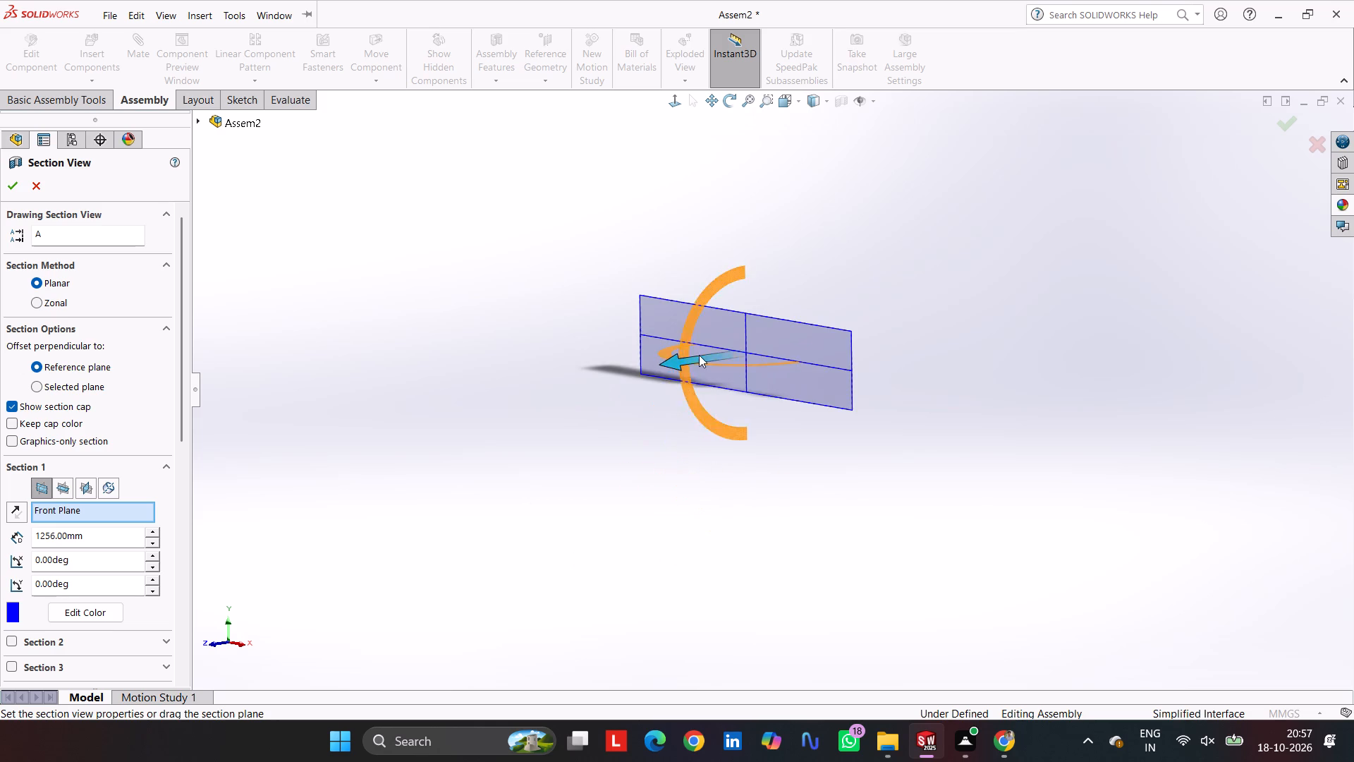
scroll(699, 351, "down", 6)
left_click_drag(807, 393, 671, 449)
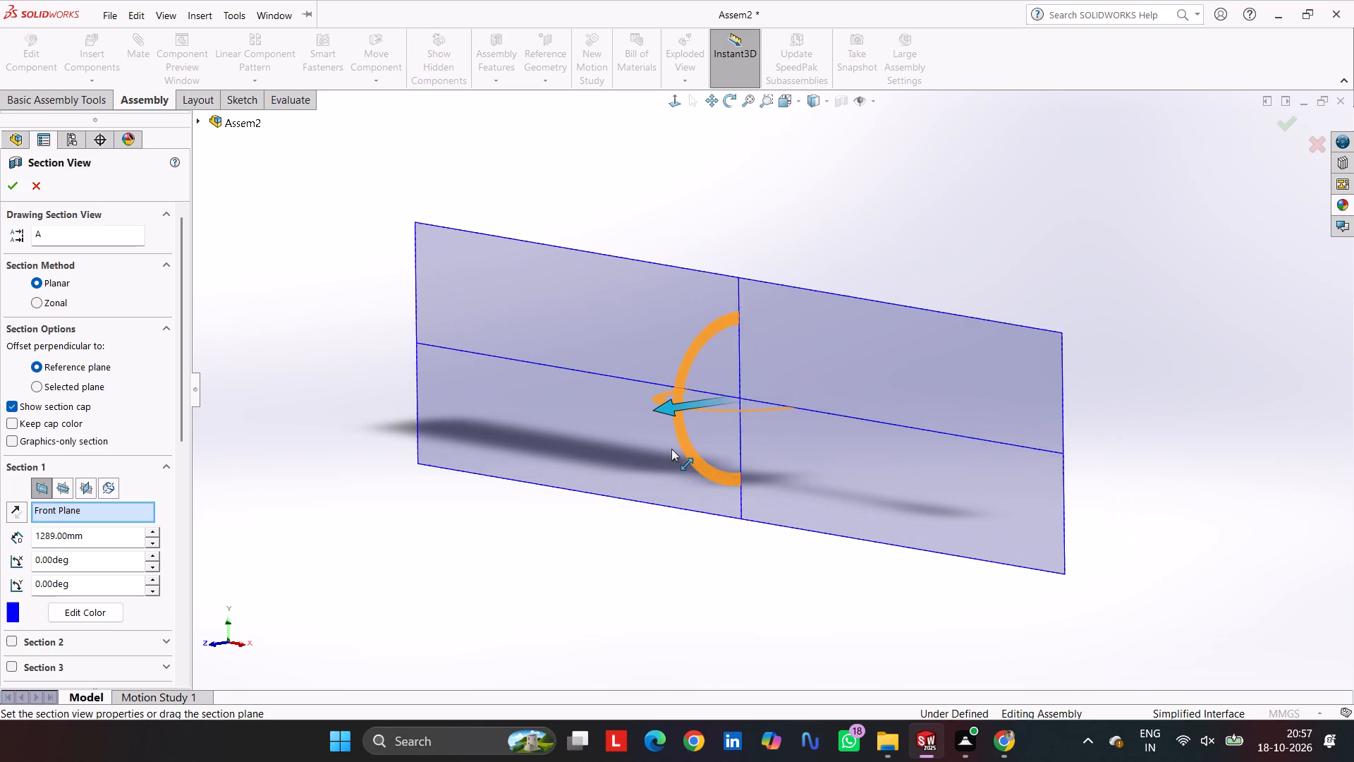
left_click_drag(671, 449, 622, 472)
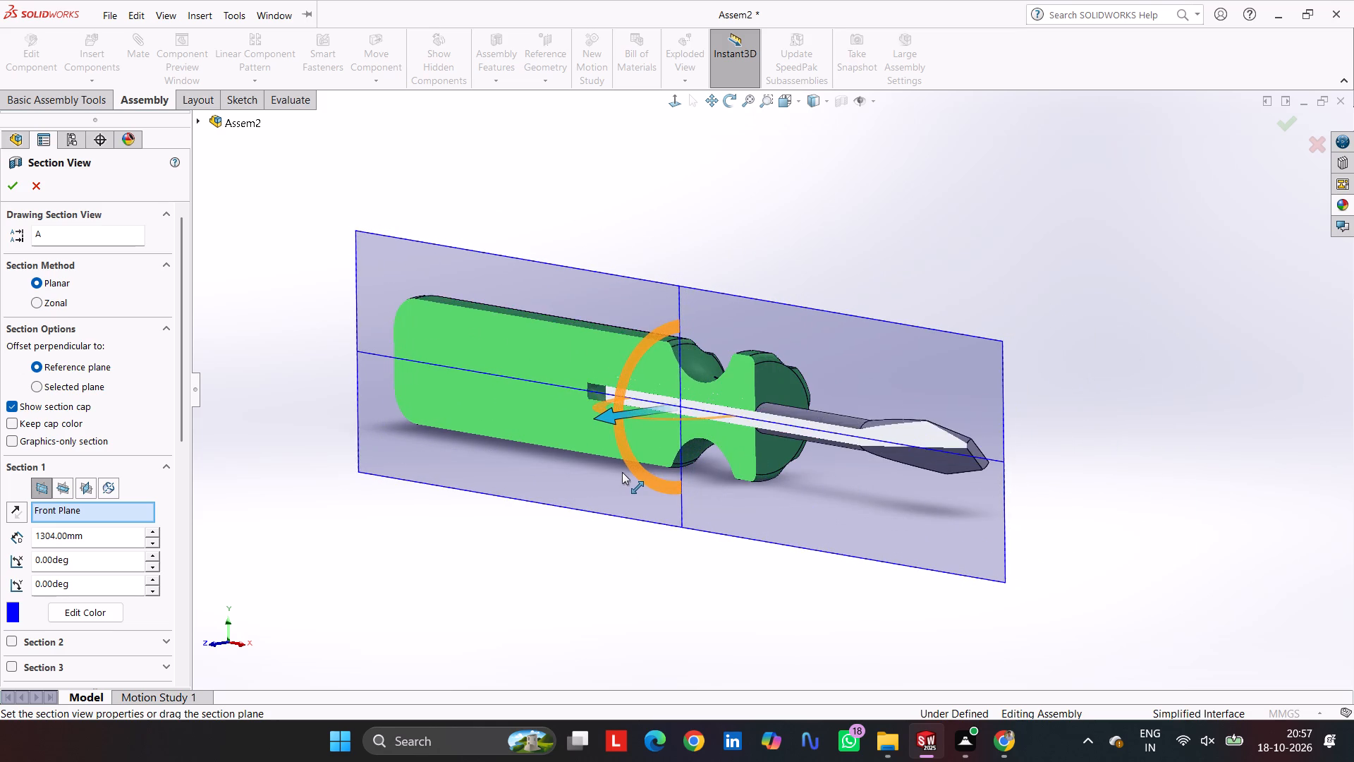
left_click_drag(622, 472, 629, 466)
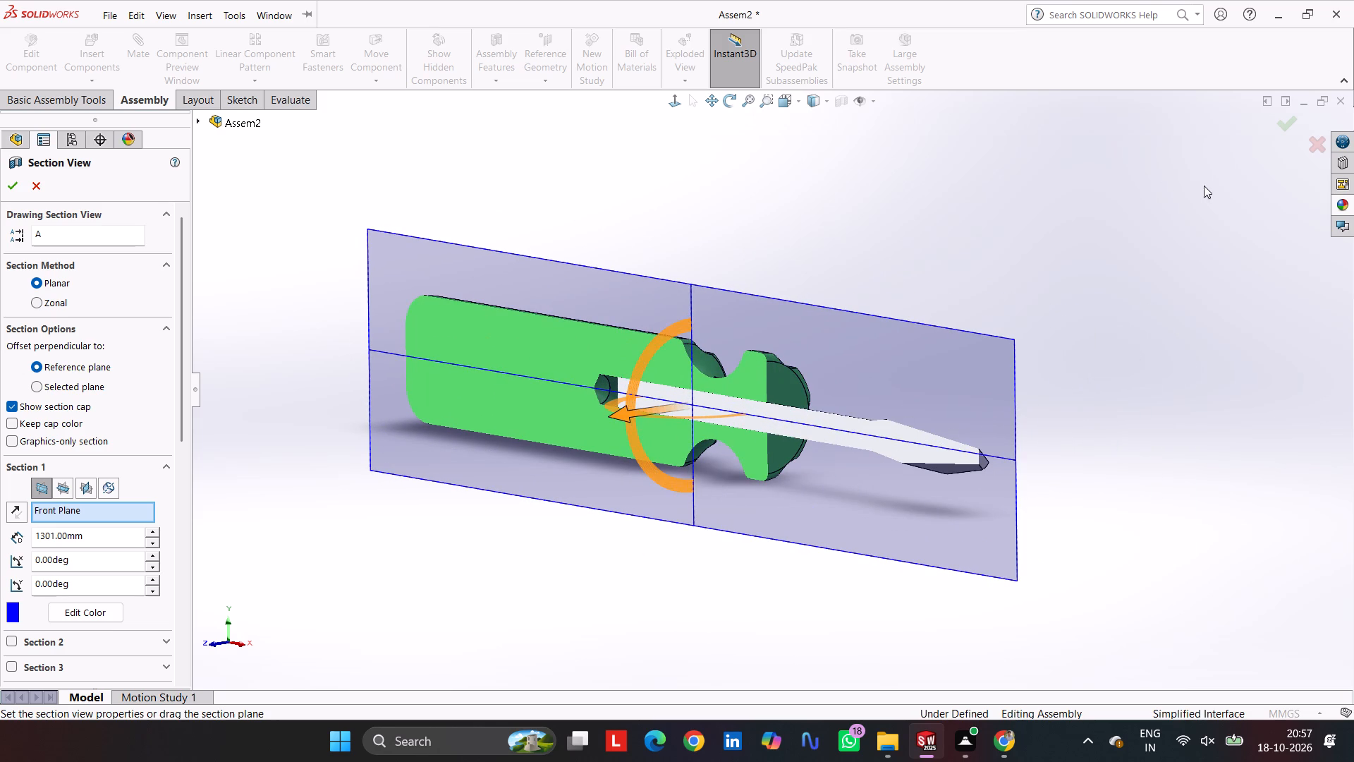
left_click(1289, 115)
Slide and rotate the Head within the sectioned Body until its shaft end sits just short of the bore's conical end.
scroll(881, 413, "up", 3)
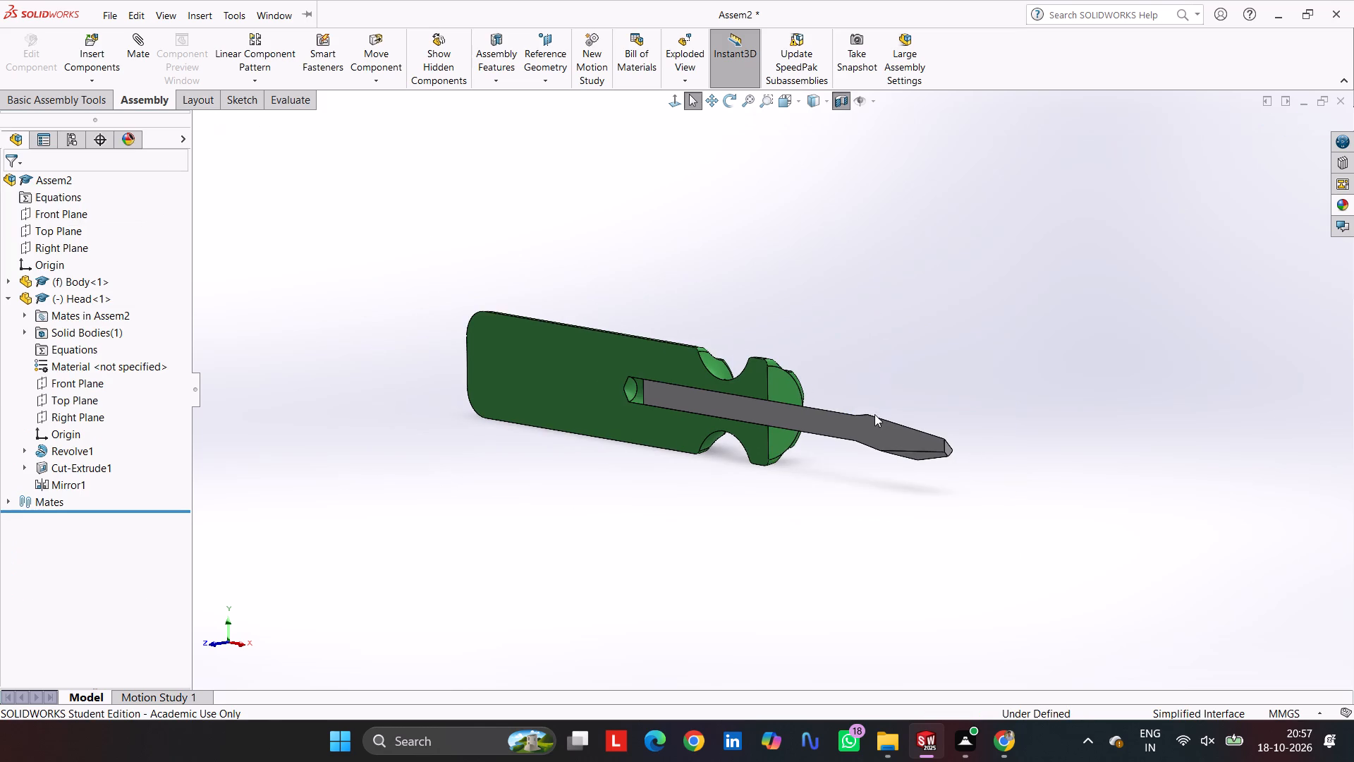
scroll(800, 420, "down", 5)
left_click_drag(641, 365, 586, 361)
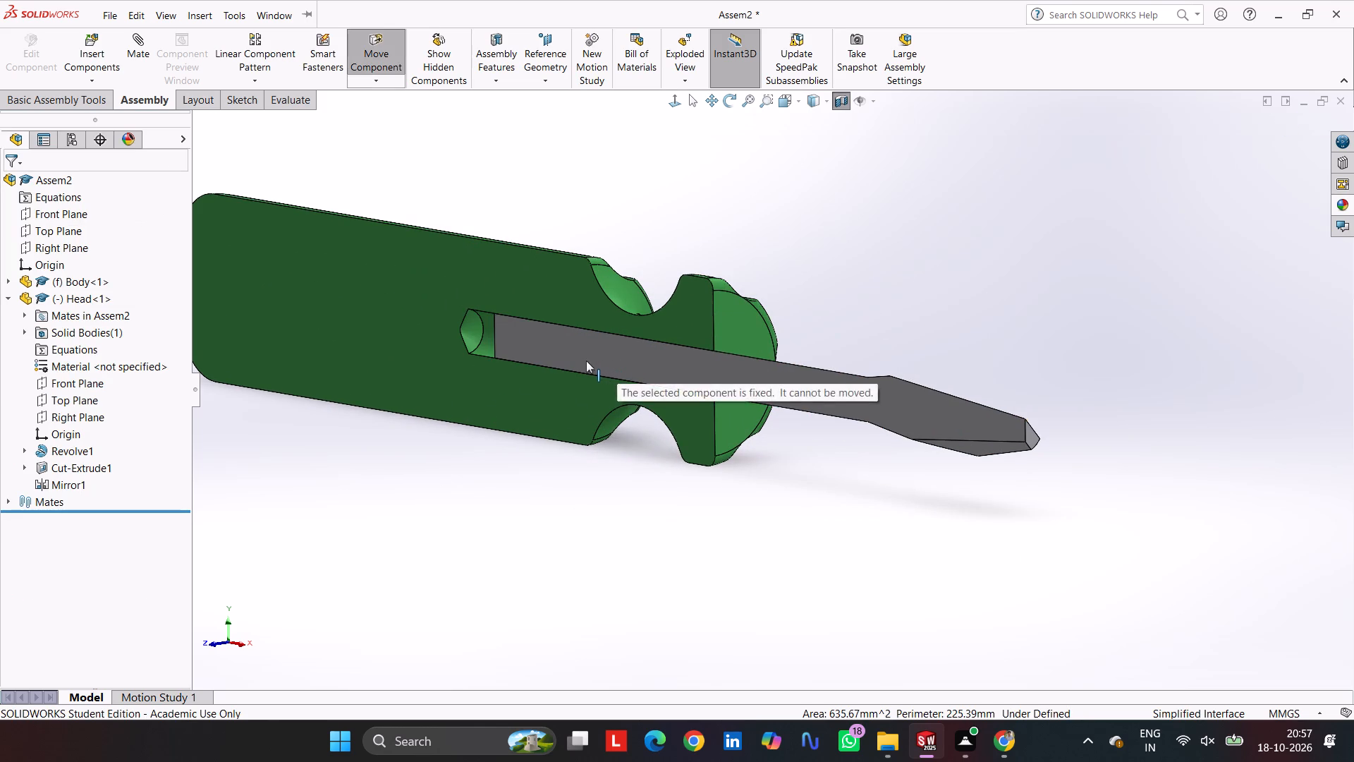
left_click_drag(586, 361, 585, 360)
left_click_drag(585, 344, 769, 353)
left_click(838, 233)
left_click_drag(646, 359, 1018, 412)
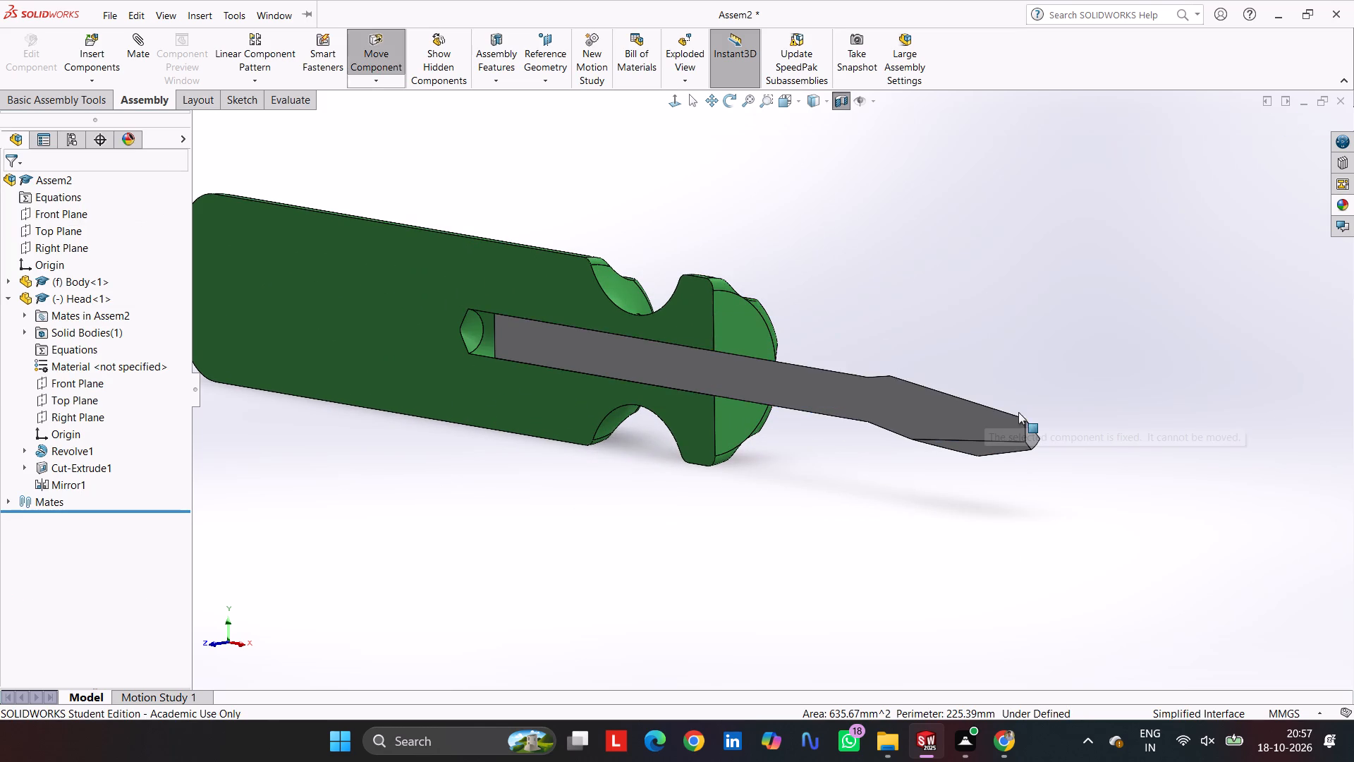
left_click_drag(1018, 412, 1006, 415)
left_click_drag(940, 413, 854, 423)
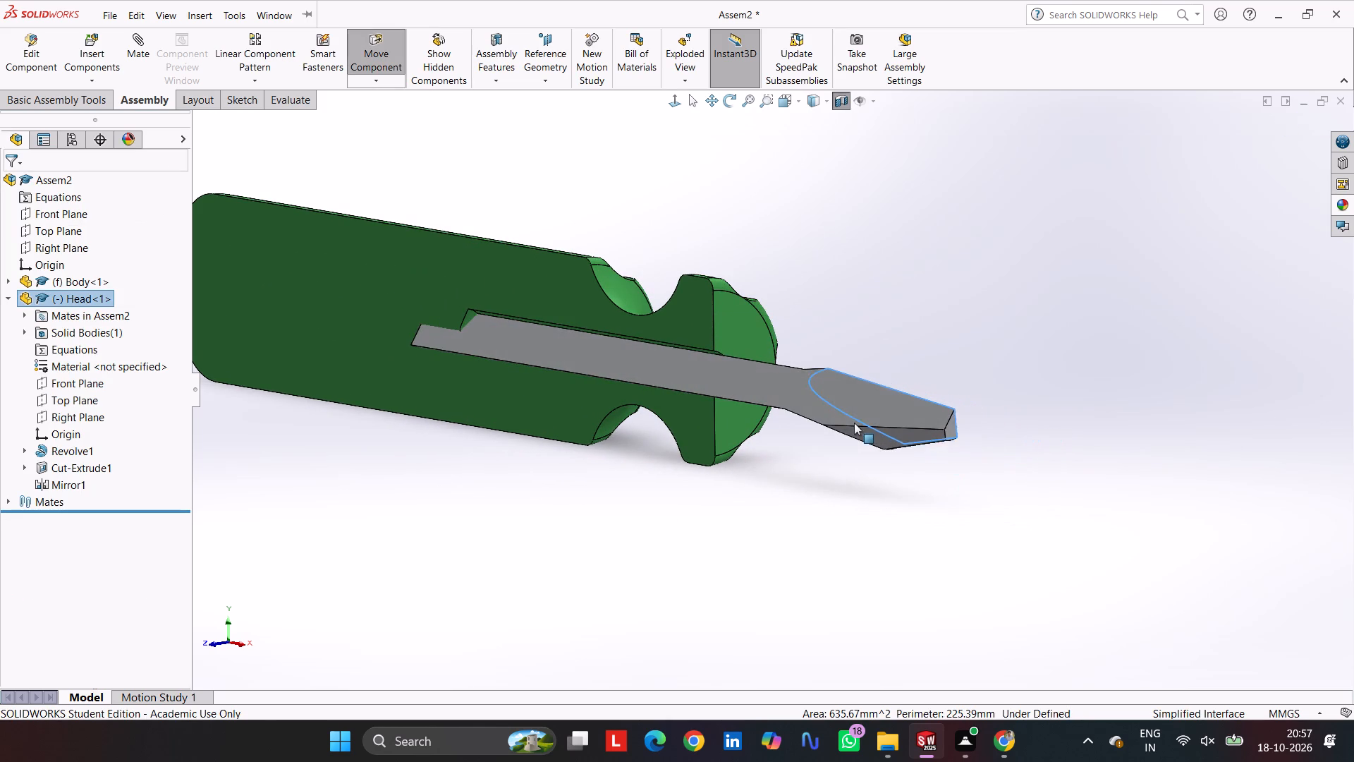
left_click_drag(854, 423, 921, 433)
middle_click_drag(969, 384, 1057, 304)
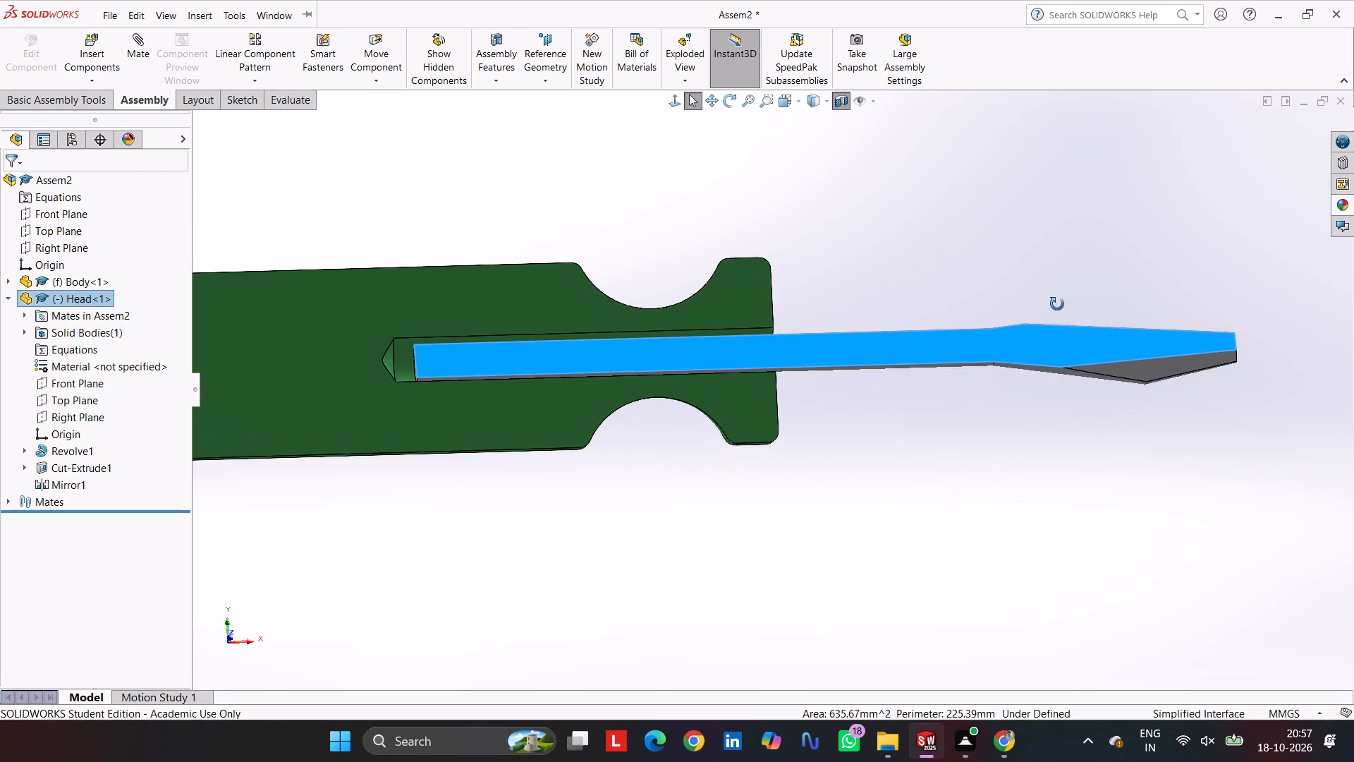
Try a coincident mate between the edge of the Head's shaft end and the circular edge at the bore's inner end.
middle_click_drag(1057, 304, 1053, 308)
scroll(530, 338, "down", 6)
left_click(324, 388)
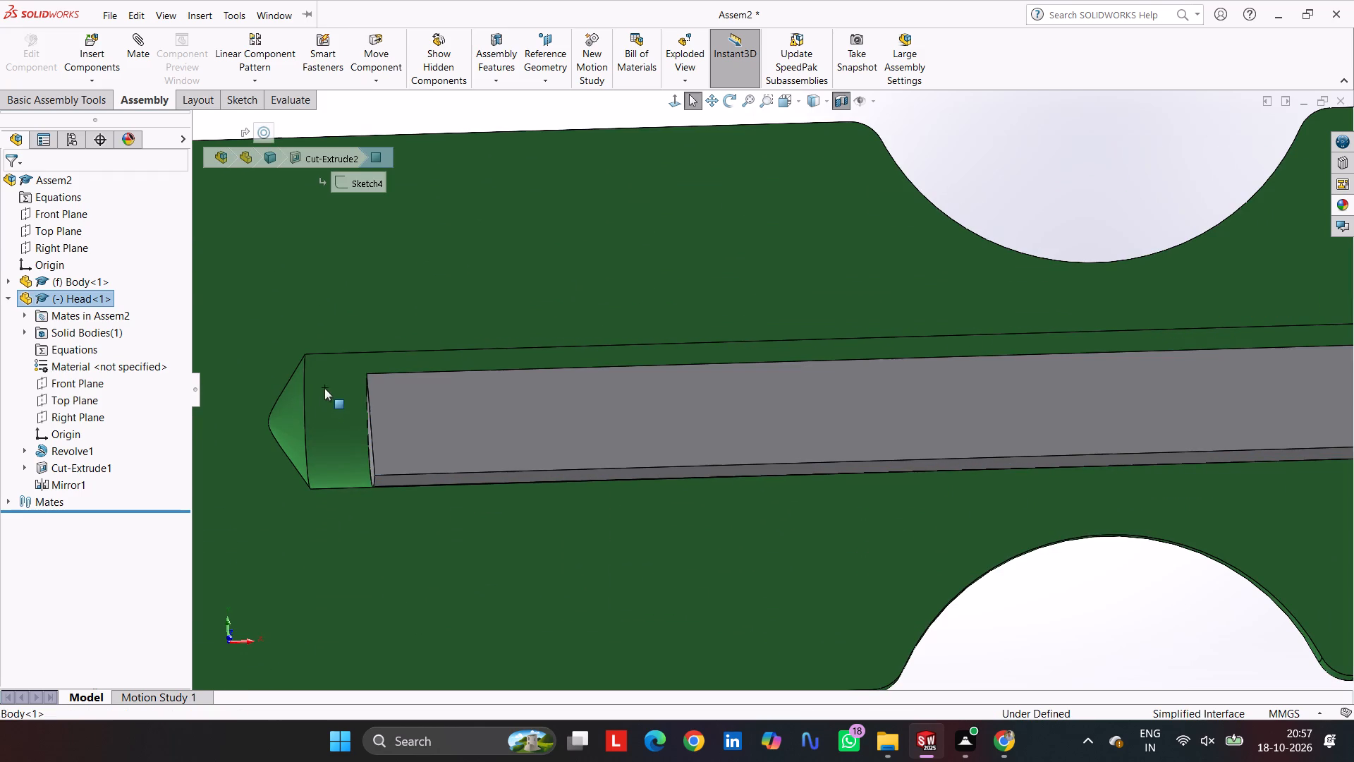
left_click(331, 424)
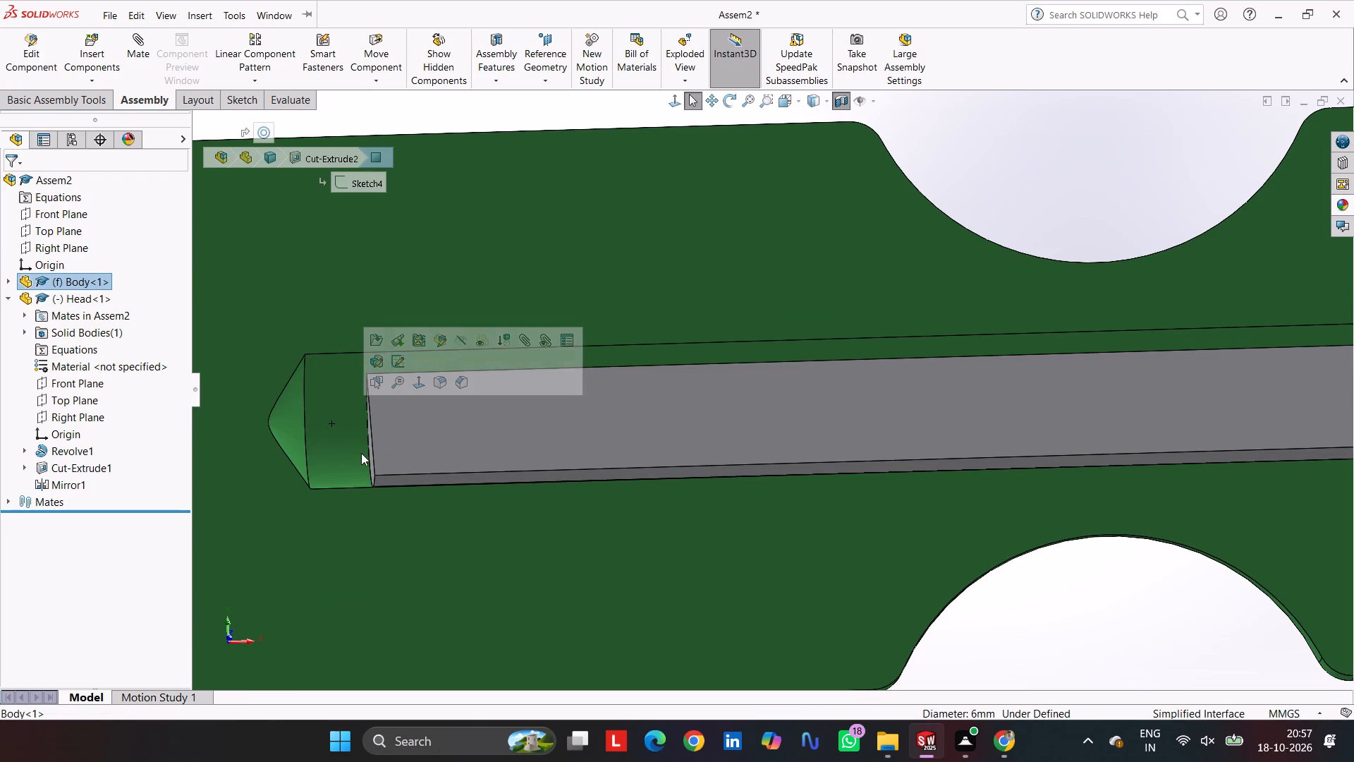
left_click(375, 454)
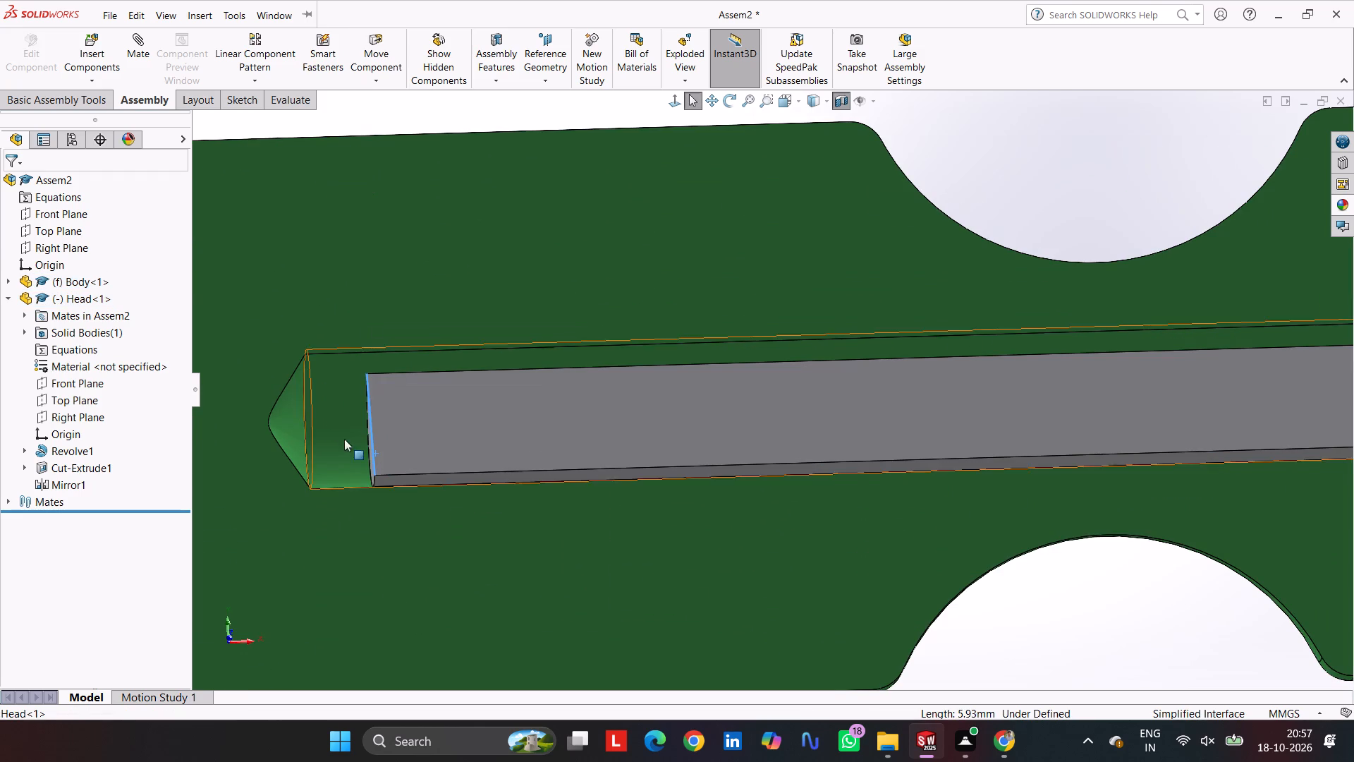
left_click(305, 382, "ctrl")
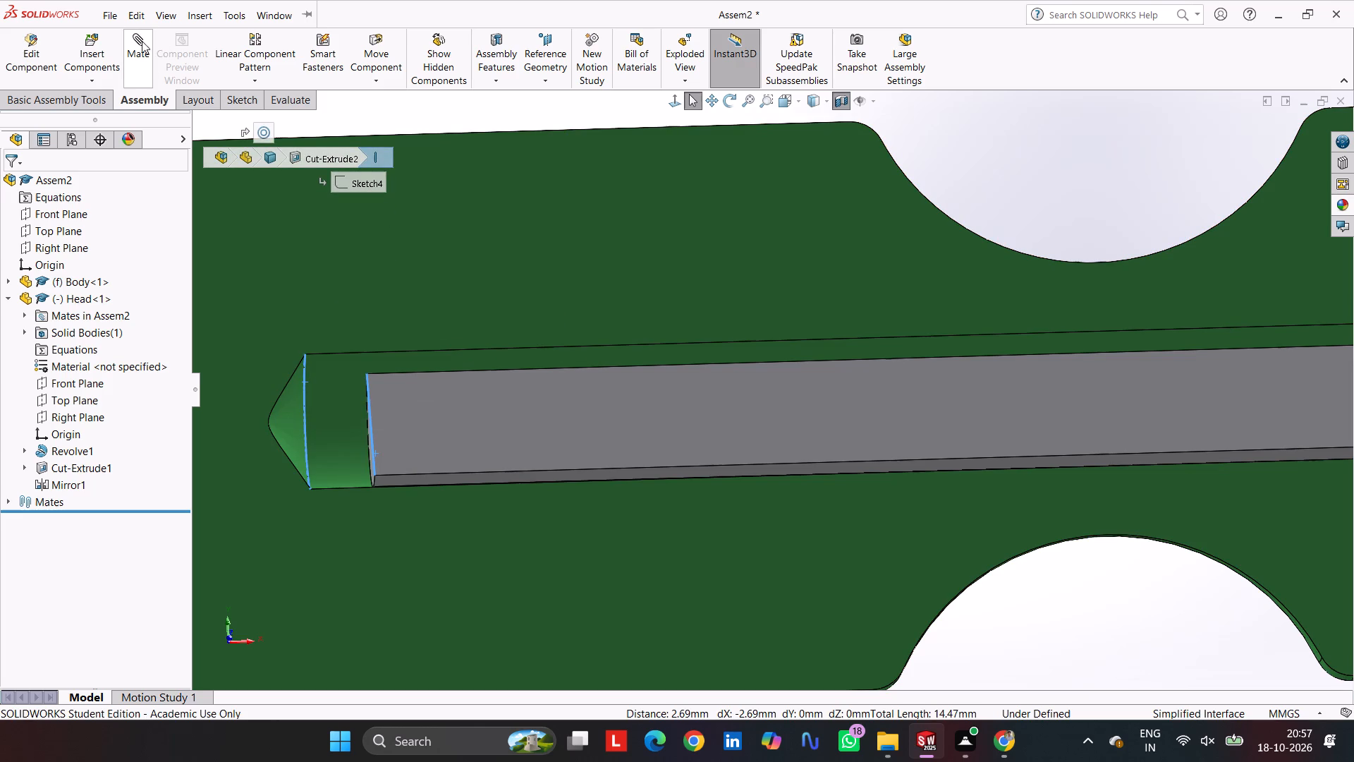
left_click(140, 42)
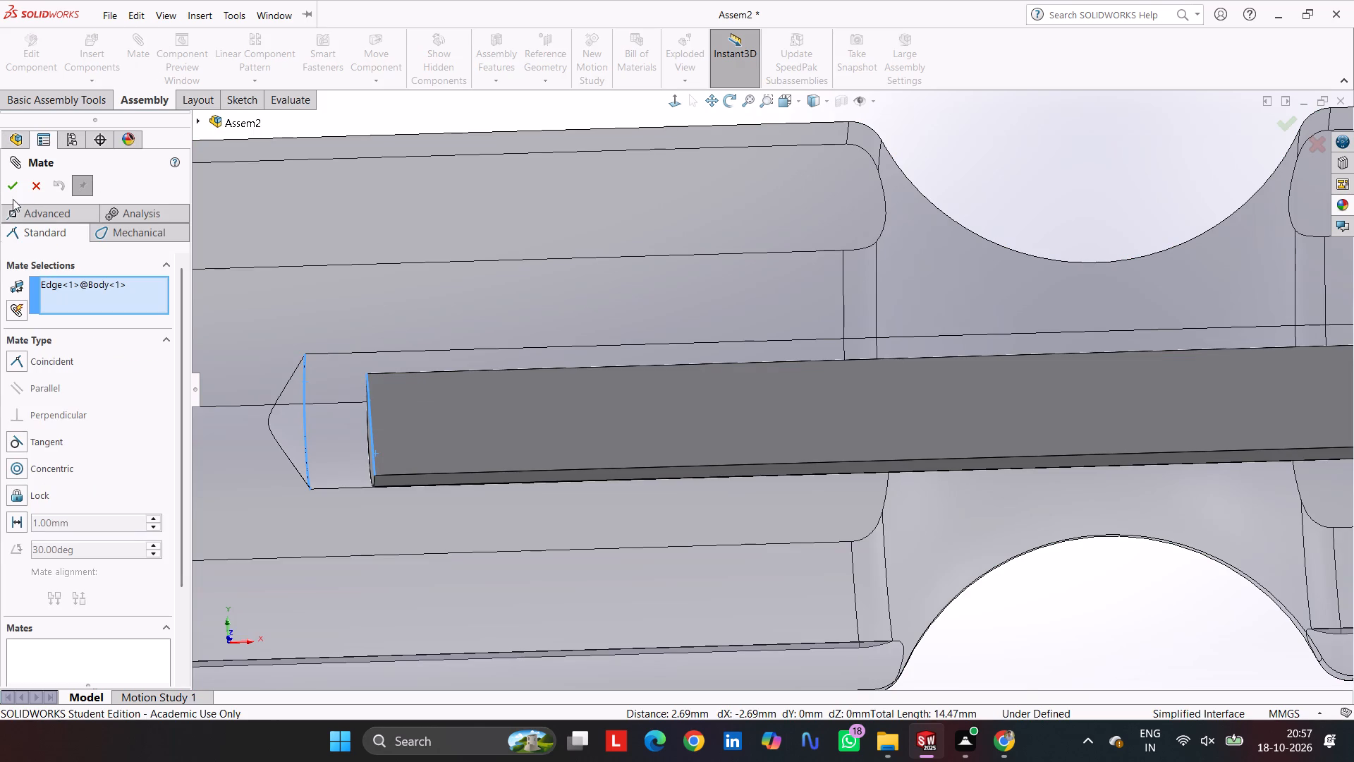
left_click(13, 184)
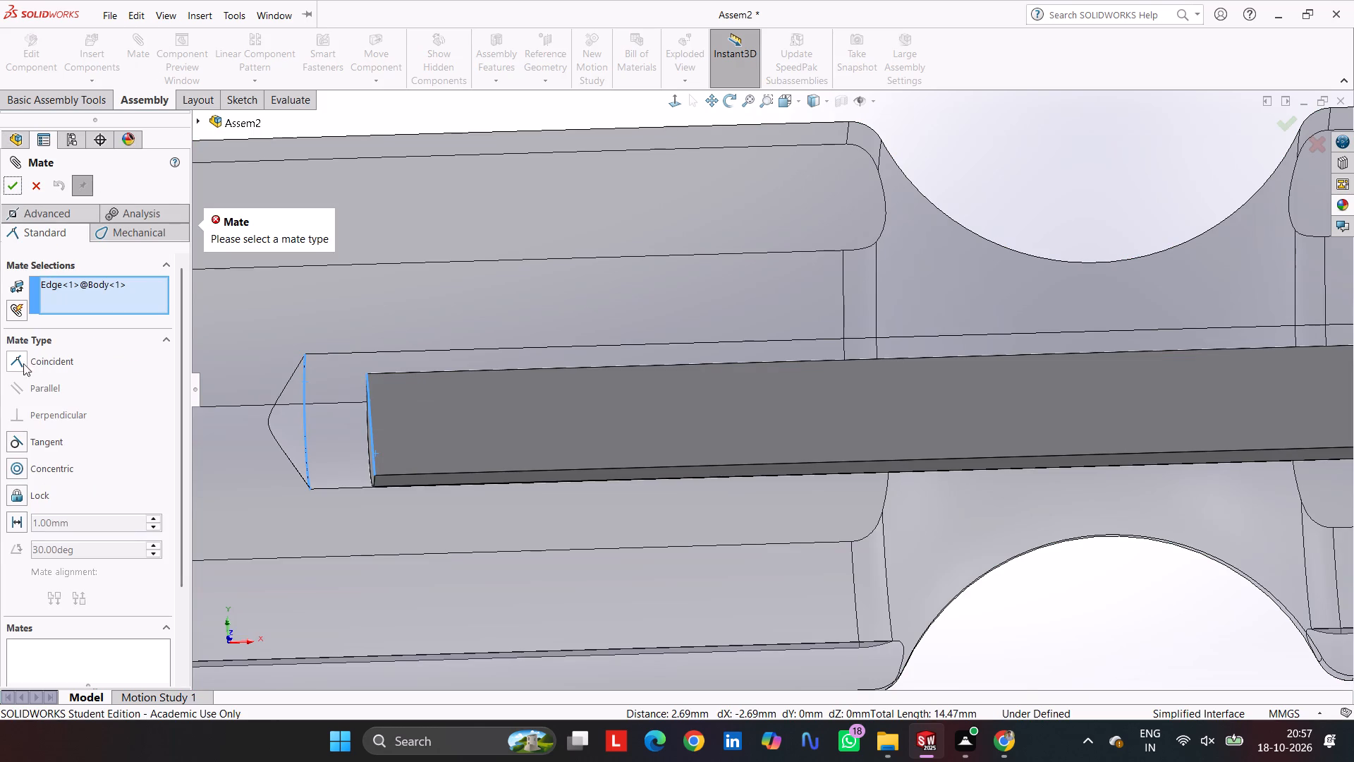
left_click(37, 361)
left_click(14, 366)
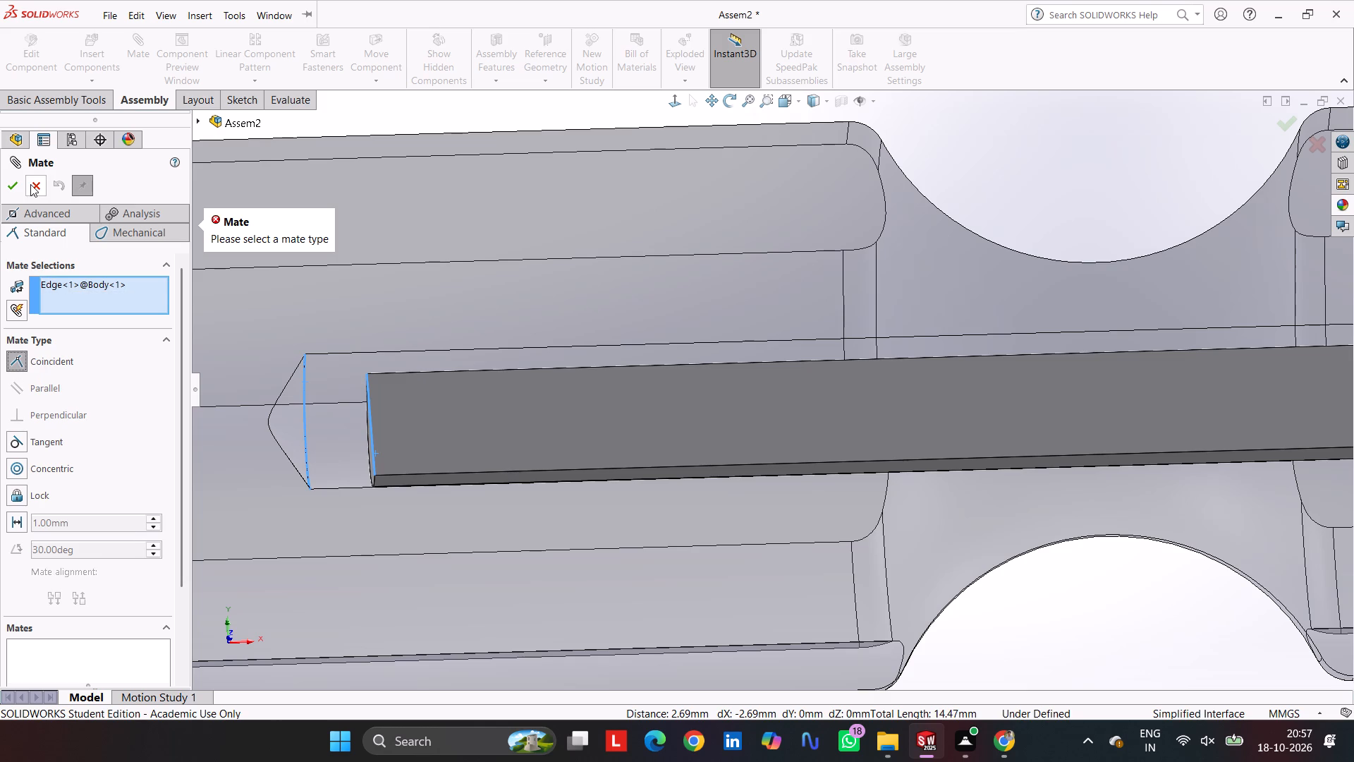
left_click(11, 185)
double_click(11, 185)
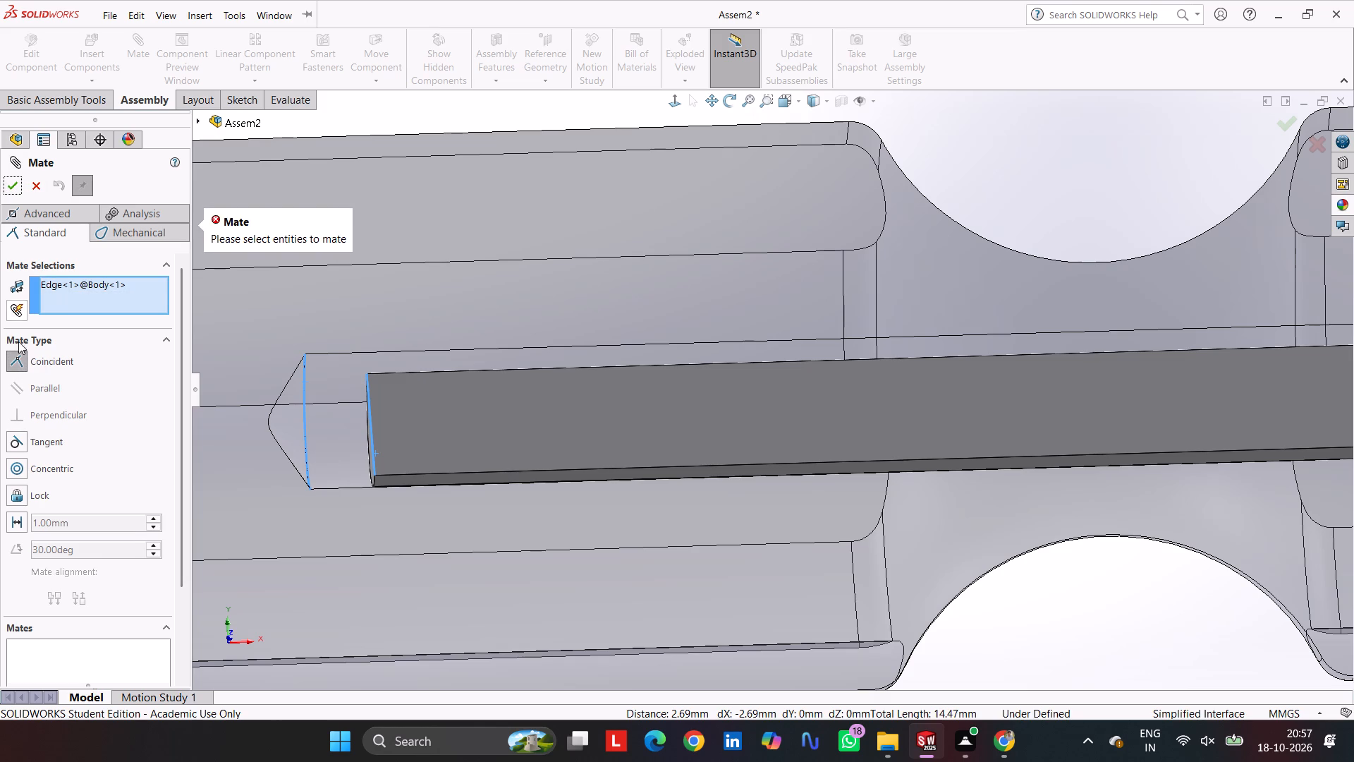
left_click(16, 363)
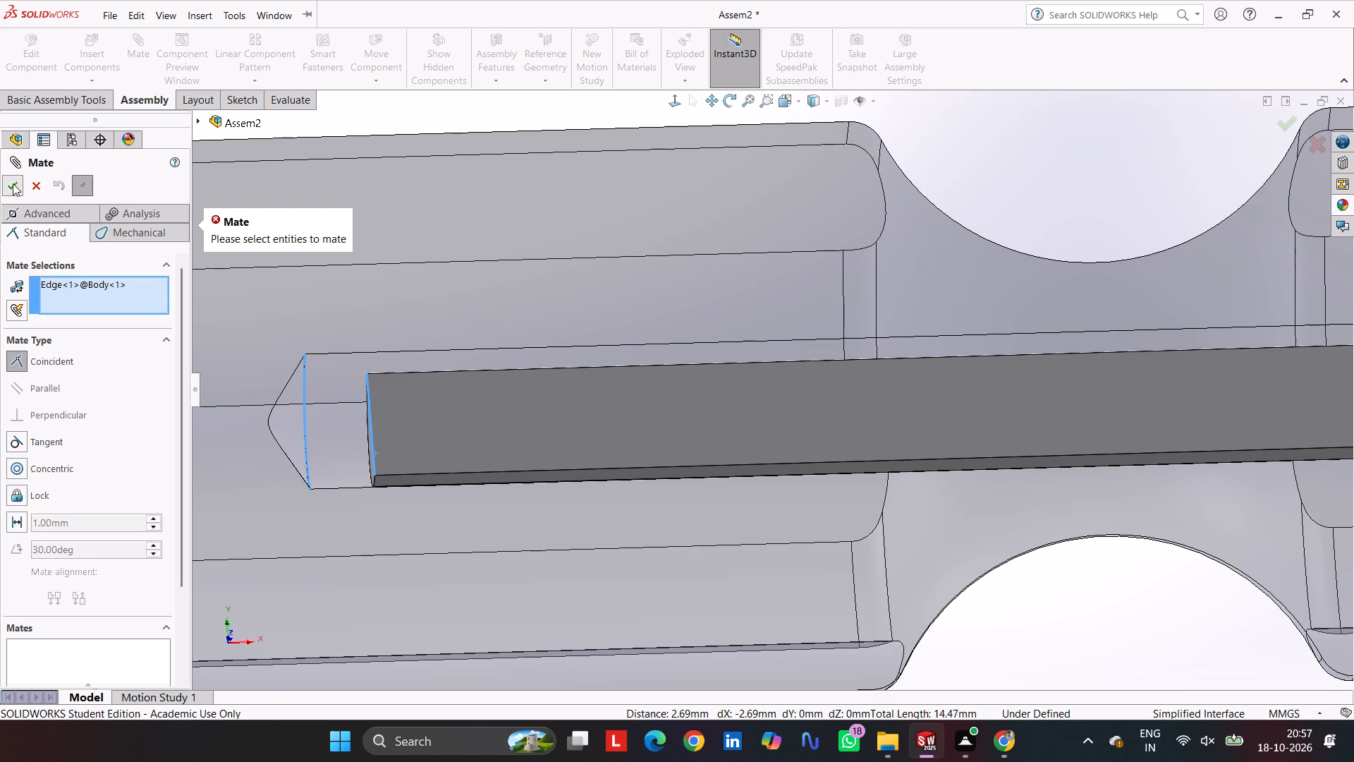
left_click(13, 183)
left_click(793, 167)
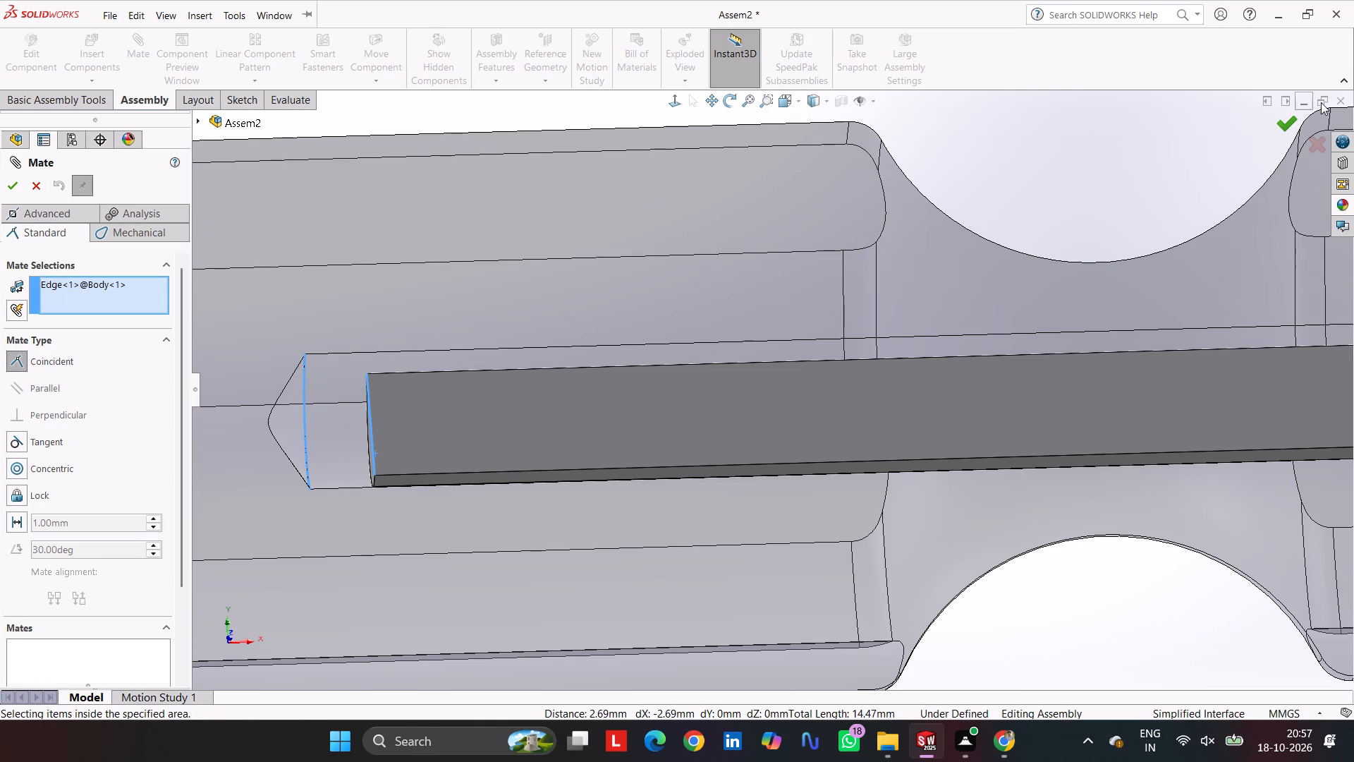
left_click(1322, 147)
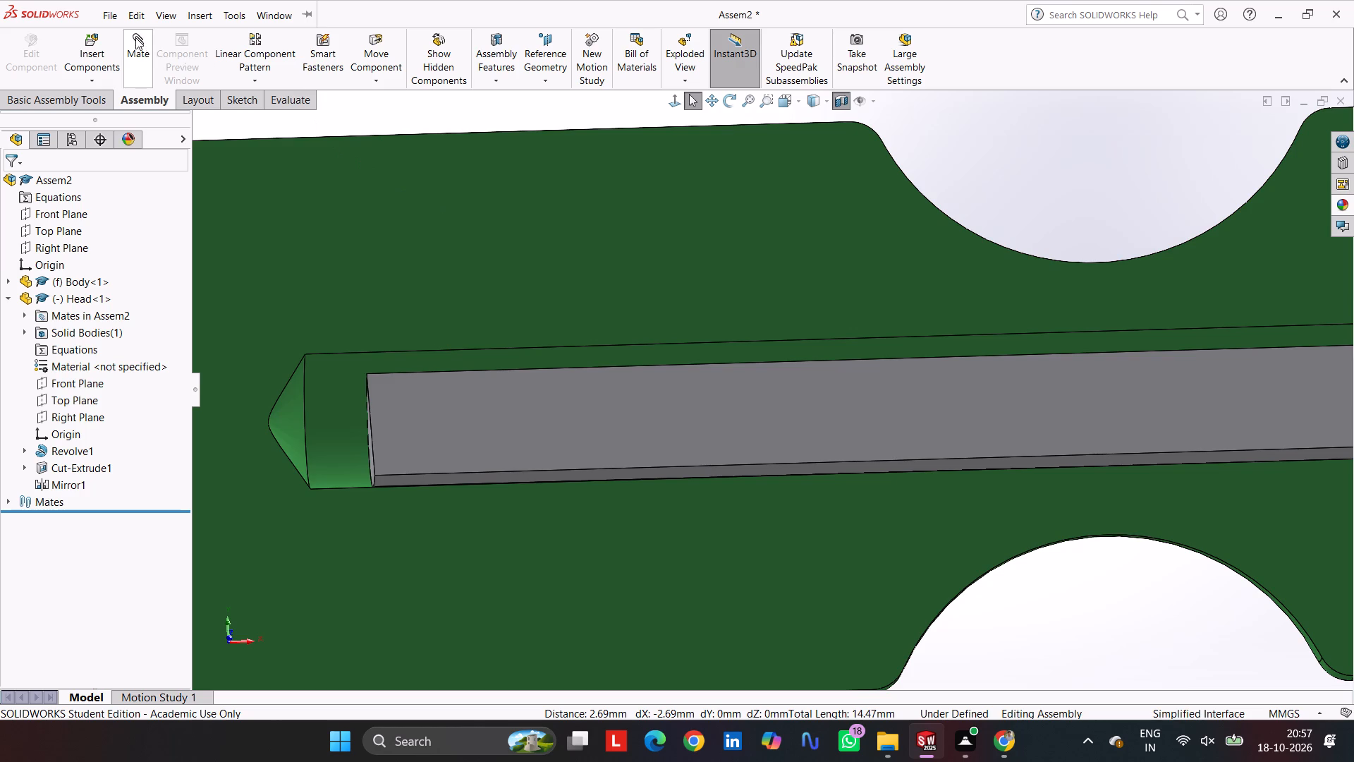
Add a coincident mate between the circular edge at the bore's inner end and the round edge of the Head's shaft end.
left_click(135, 37)
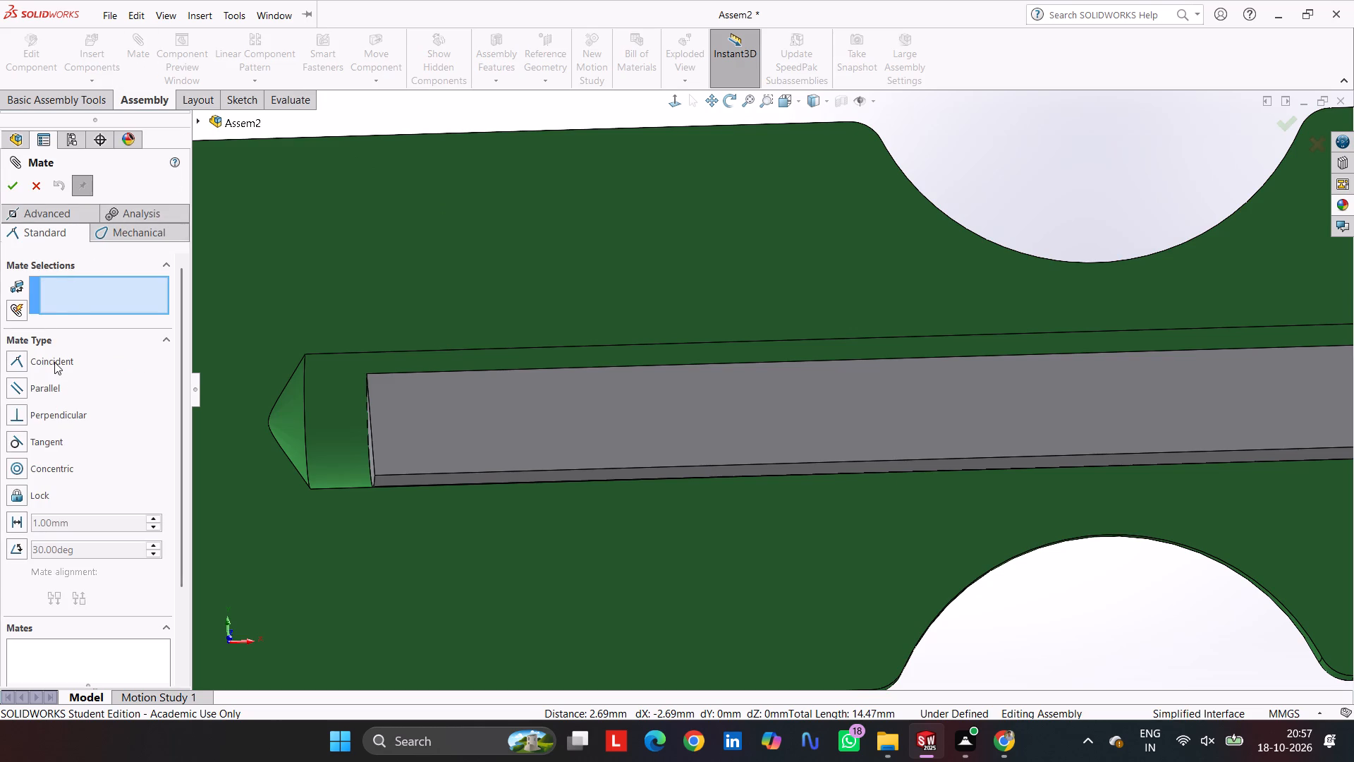
left_click(54, 362)
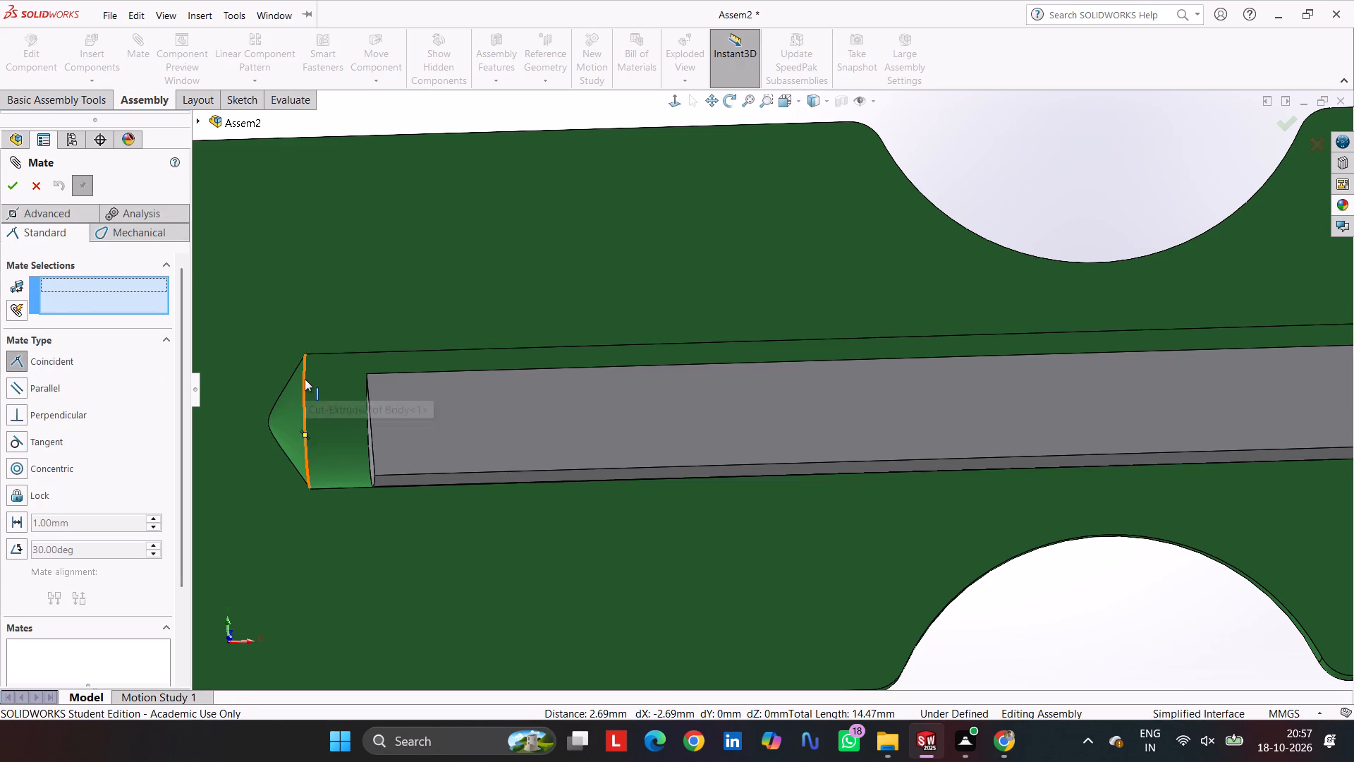
left_click(305, 379)
left_click(374, 483)
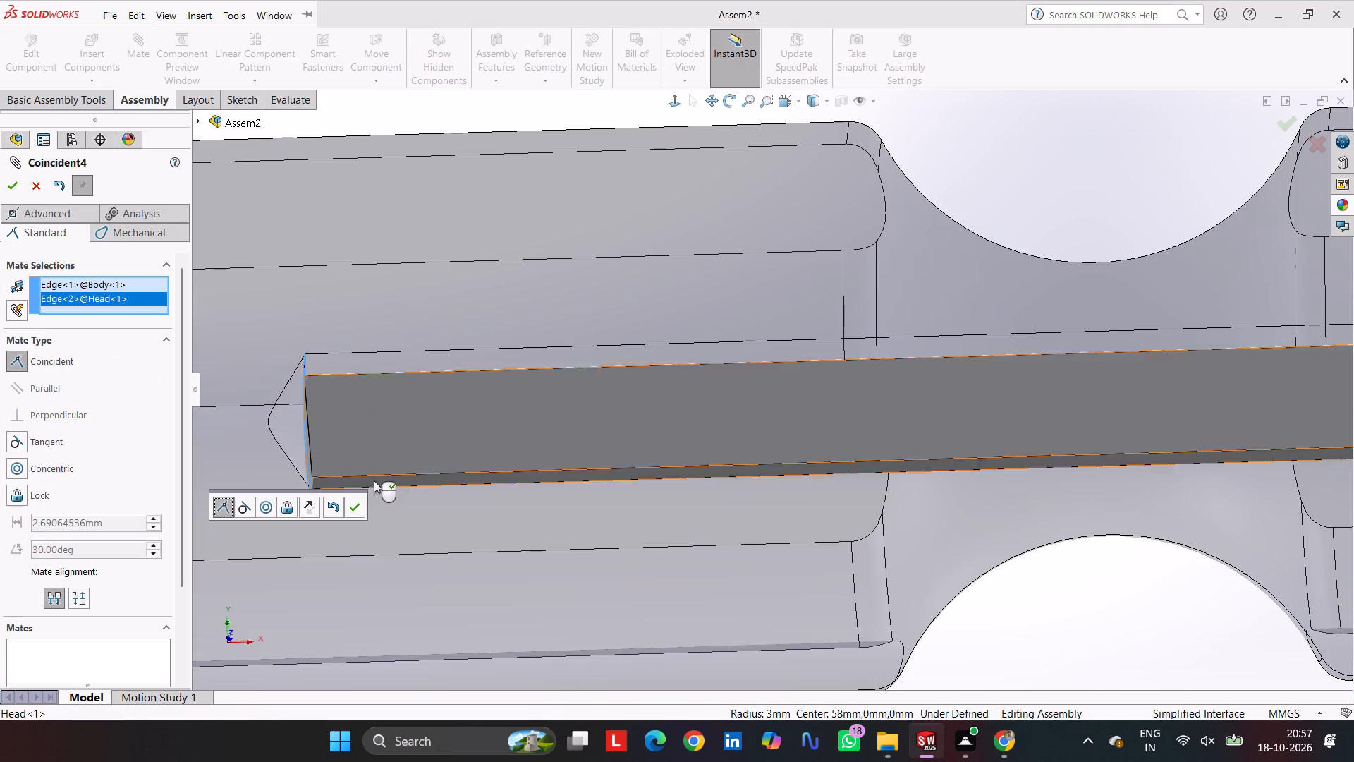
left_click(362, 511)
scroll(446, 435, "up", 4)
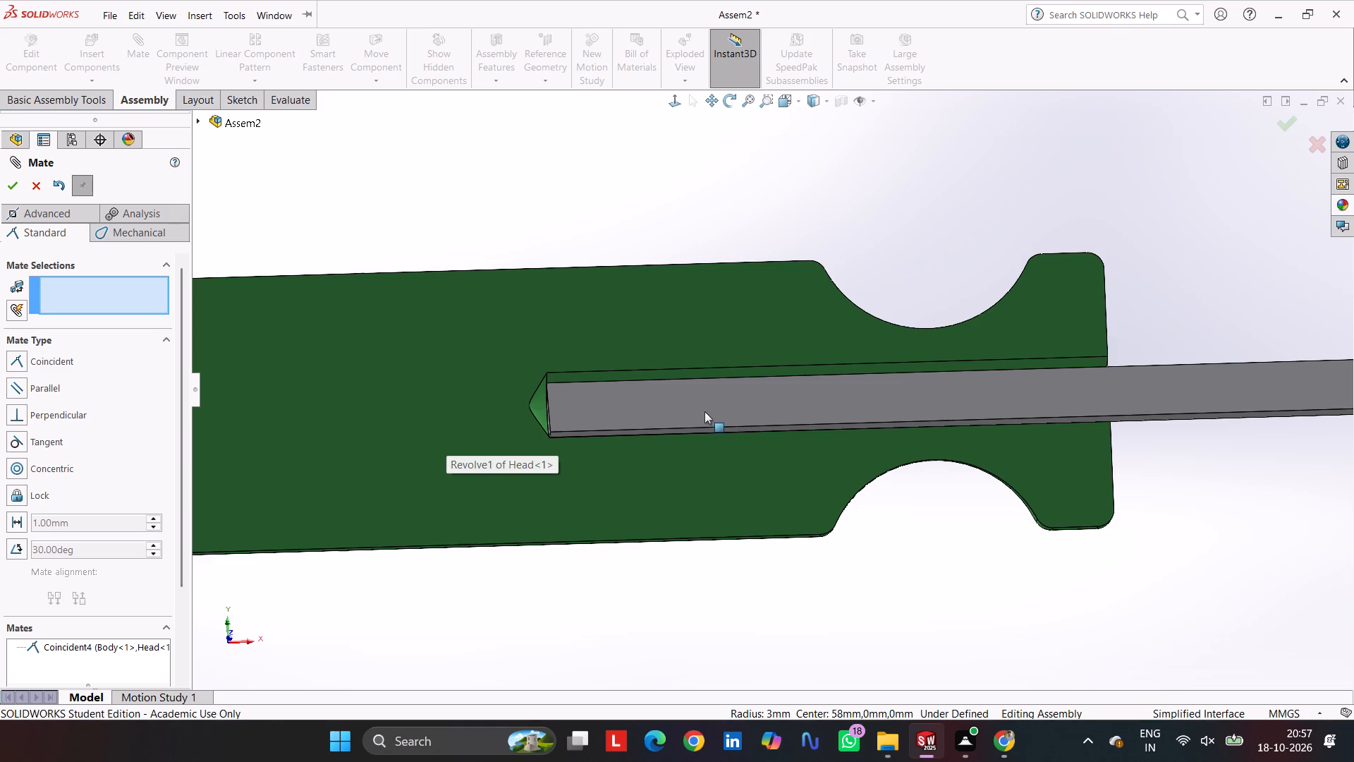
scroll(709, 414, "up", 1)
Rotate the Head about its axis inside the sectioned Body to check which movement remains free.
left_click_drag(755, 396, 761, 488)
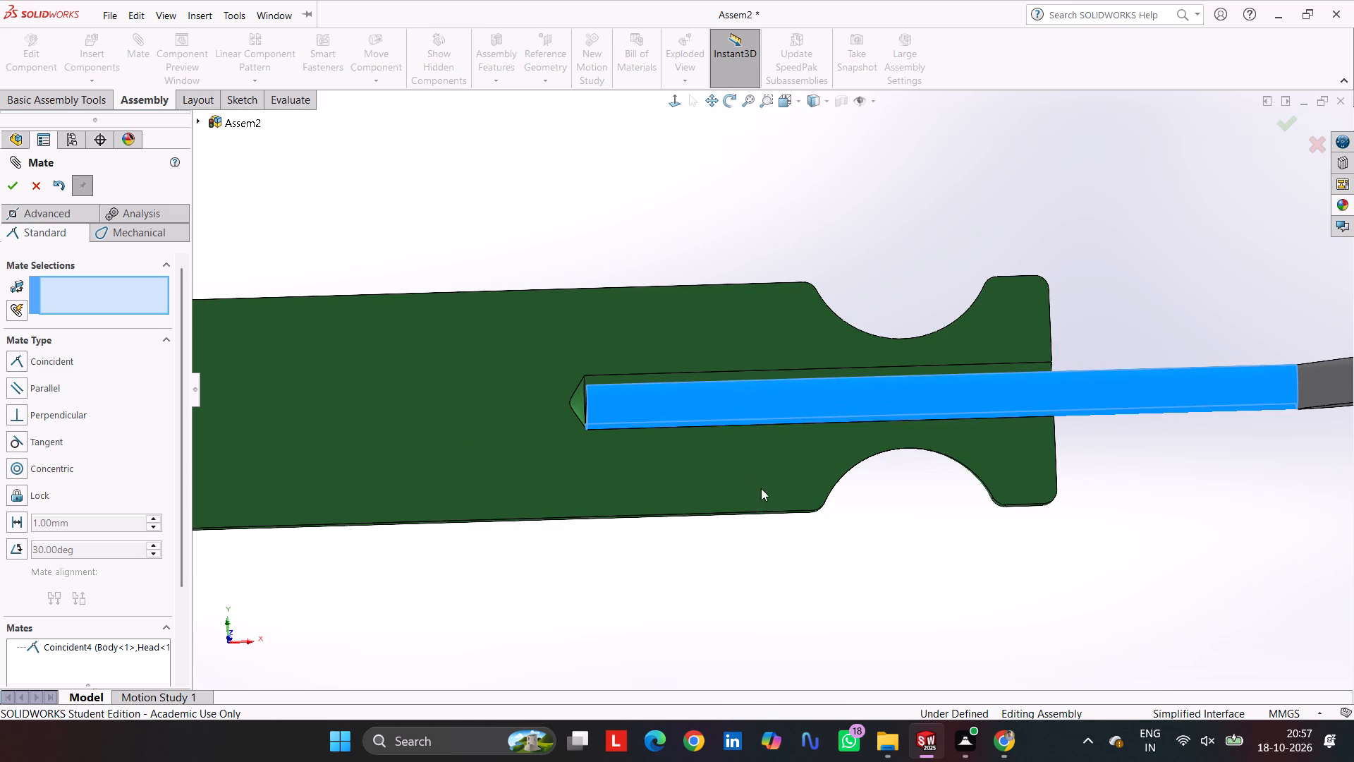
left_click_drag(761, 488, 790, 229)
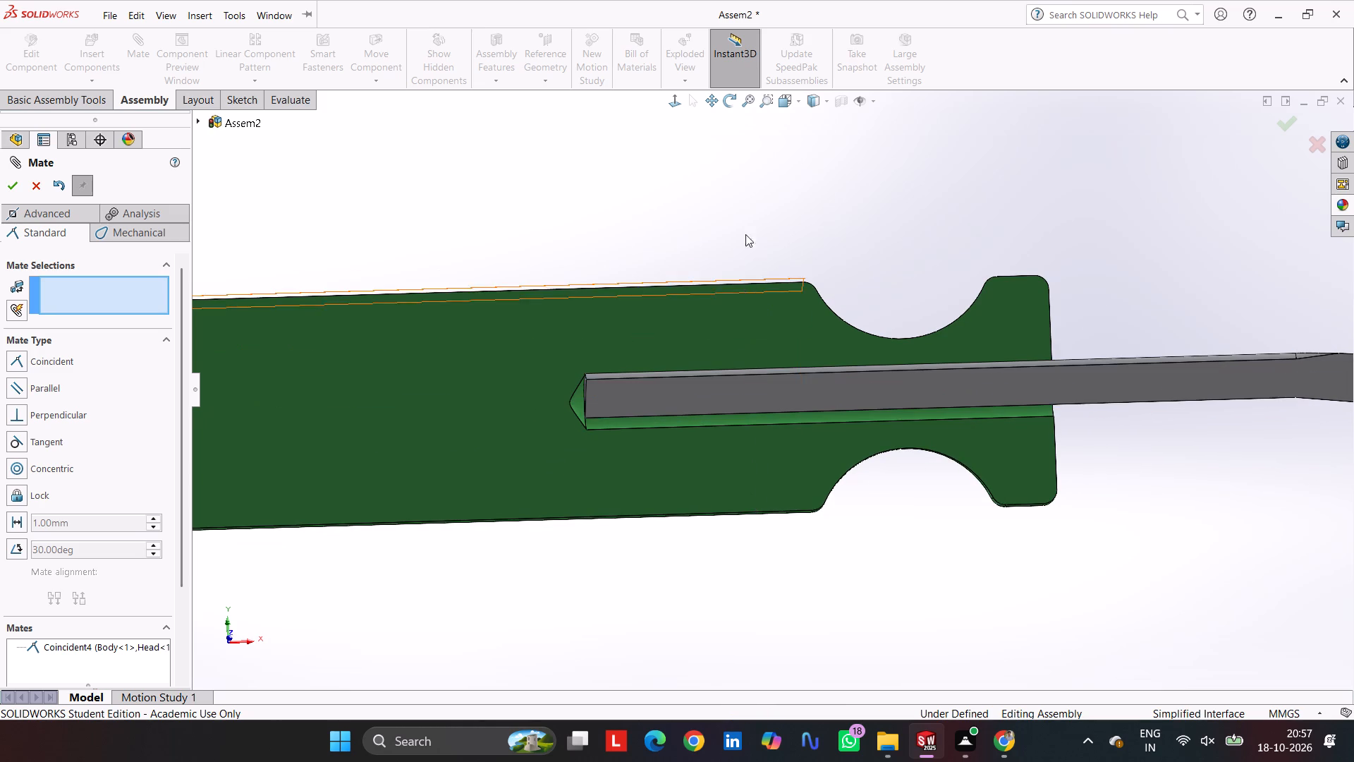
left_click(745, 199)
Leave the Mate command and turn off the section view of the assembly.
scroll(751, 304, "down", 2)
scroll(750, 306, "up", 5)
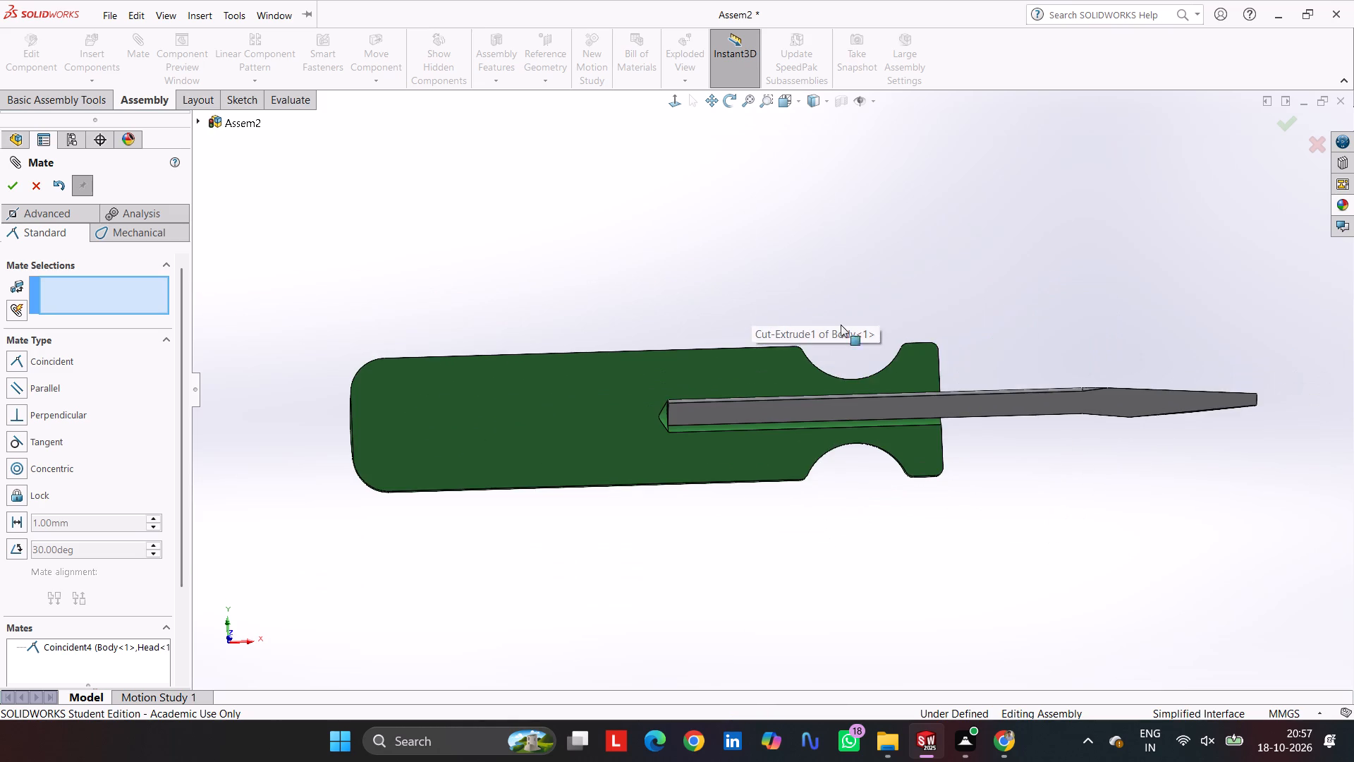
scroll(932, 330, "up", 3)
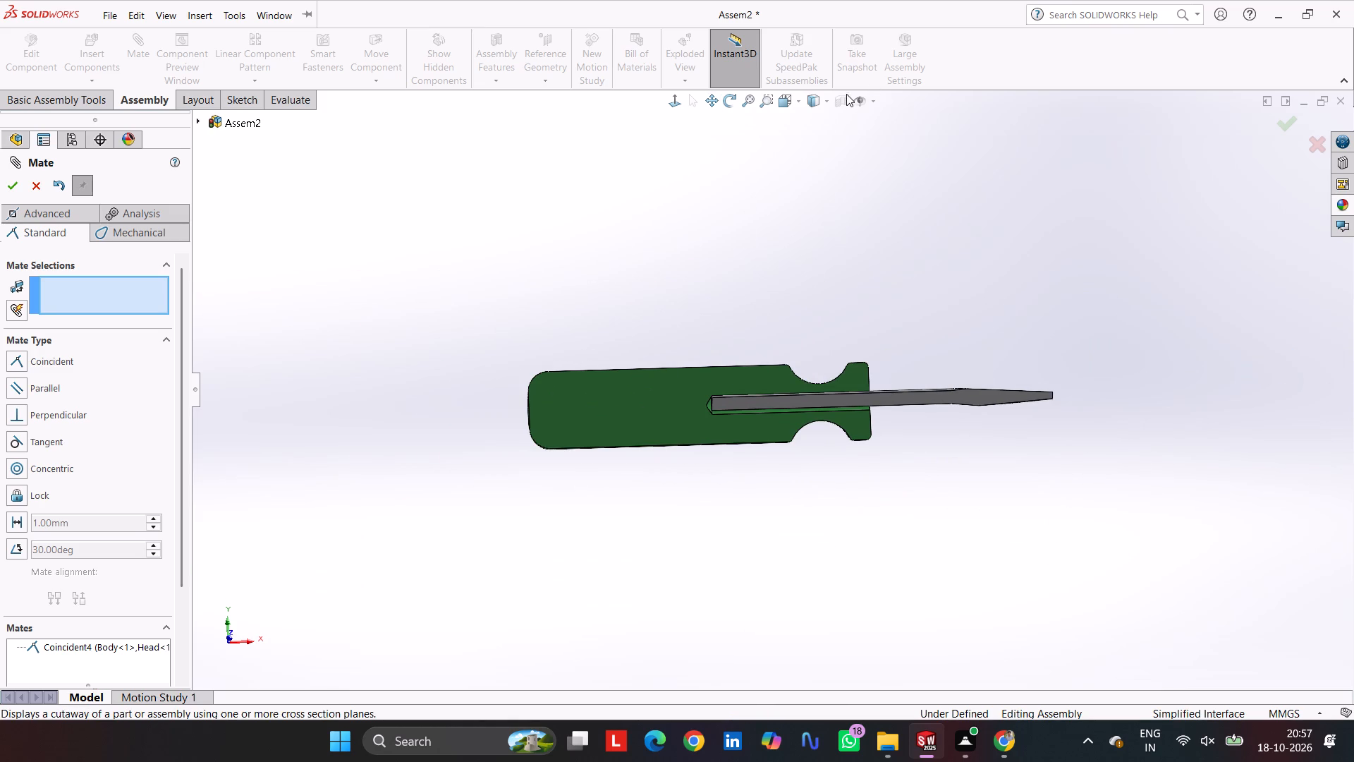
left_click(841, 99)
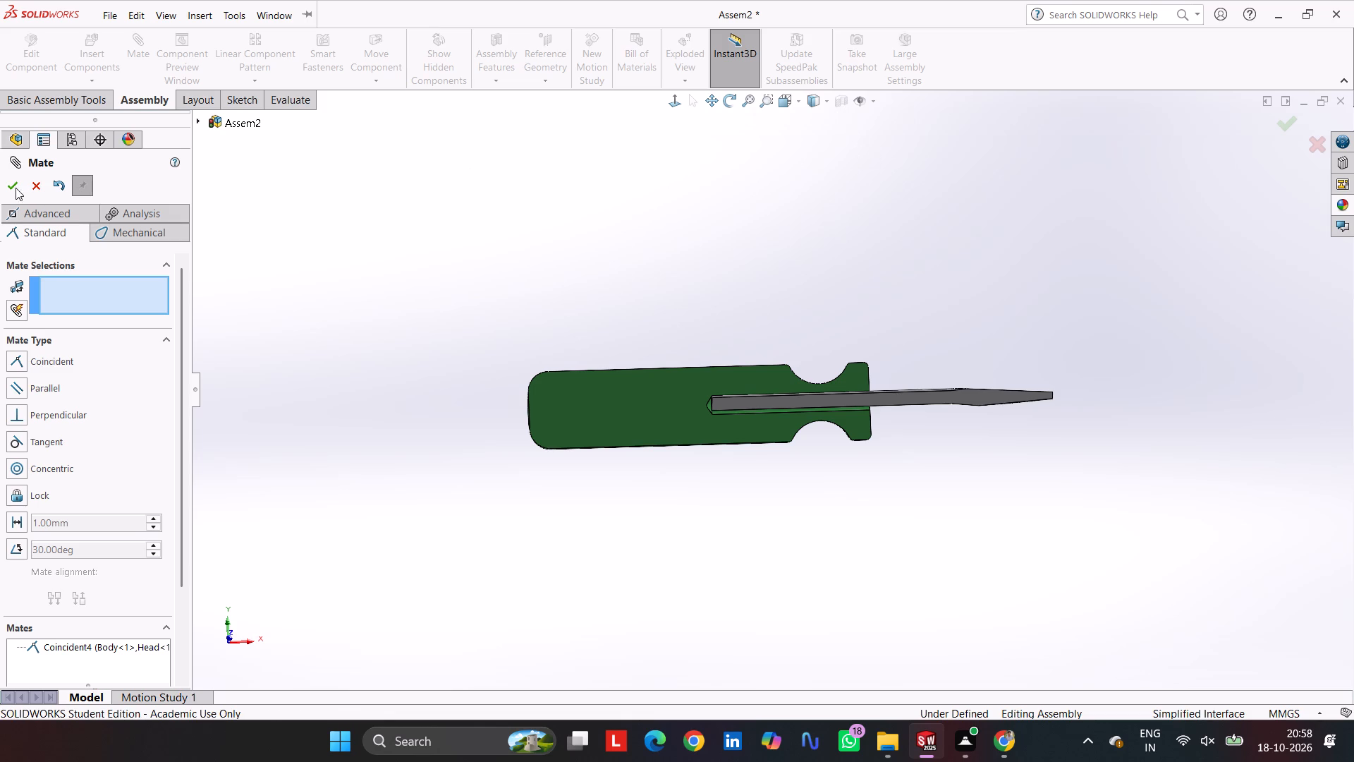
left_click(15, 188)
left_click(841, 107)
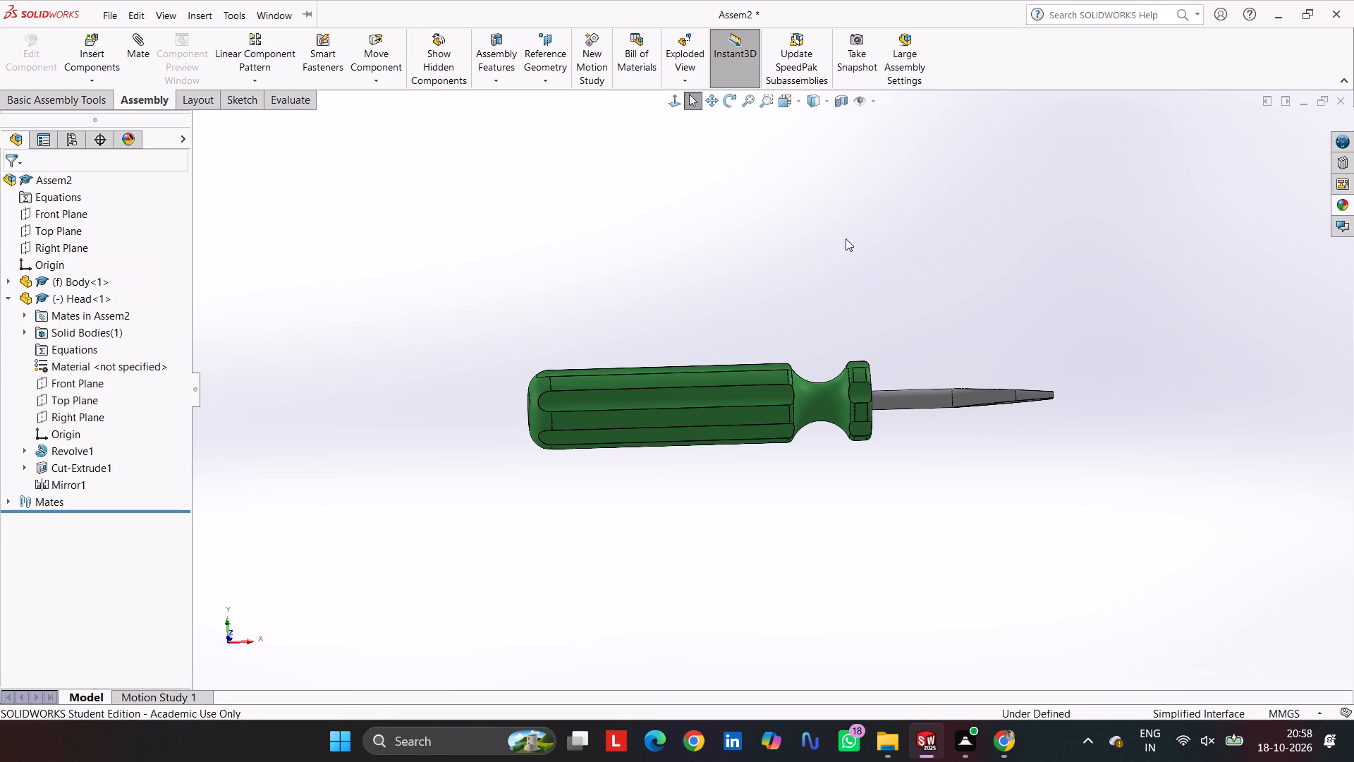
left_click(846, 238)
Rotate the Head about its axis until the flat of its blade stands nearly upright.
middle_click_drag(931, 265, 858, 325)
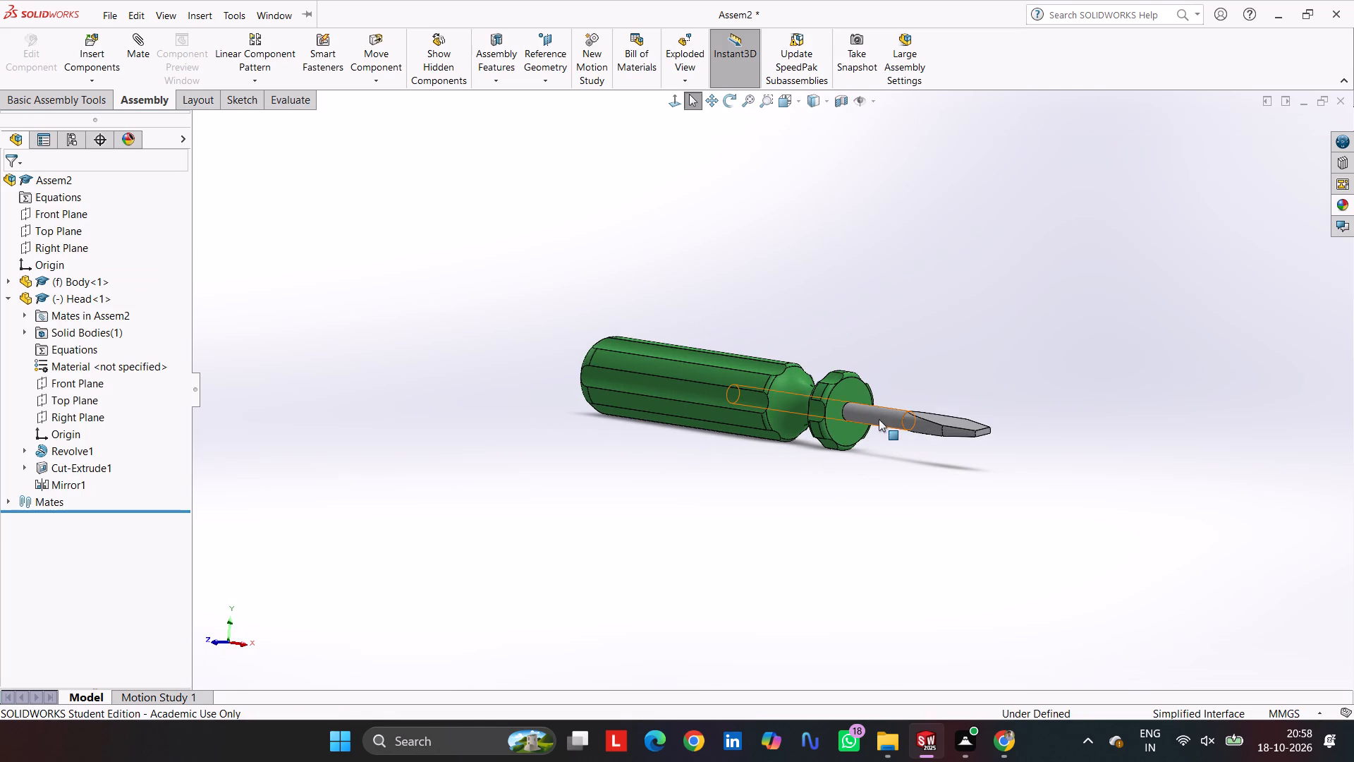
left_click_drag(876, 415, 870, 440)
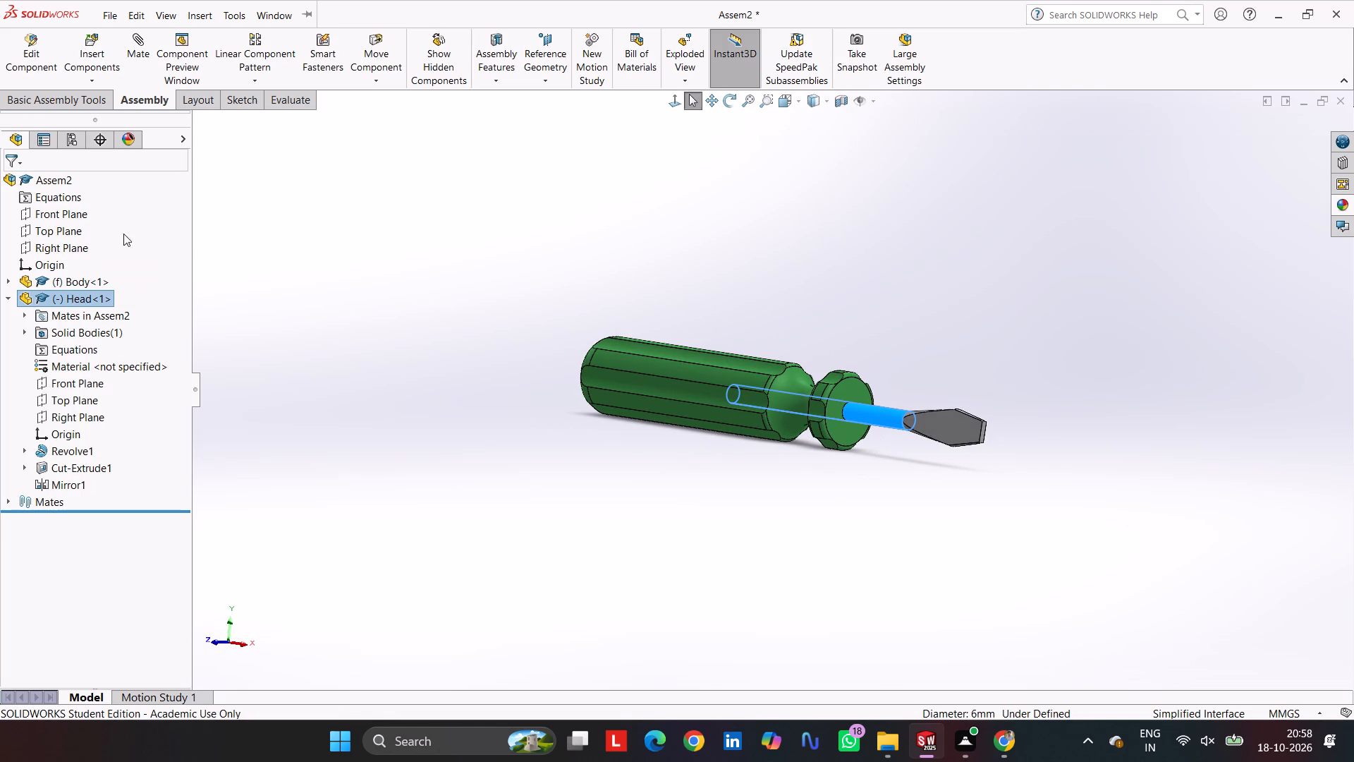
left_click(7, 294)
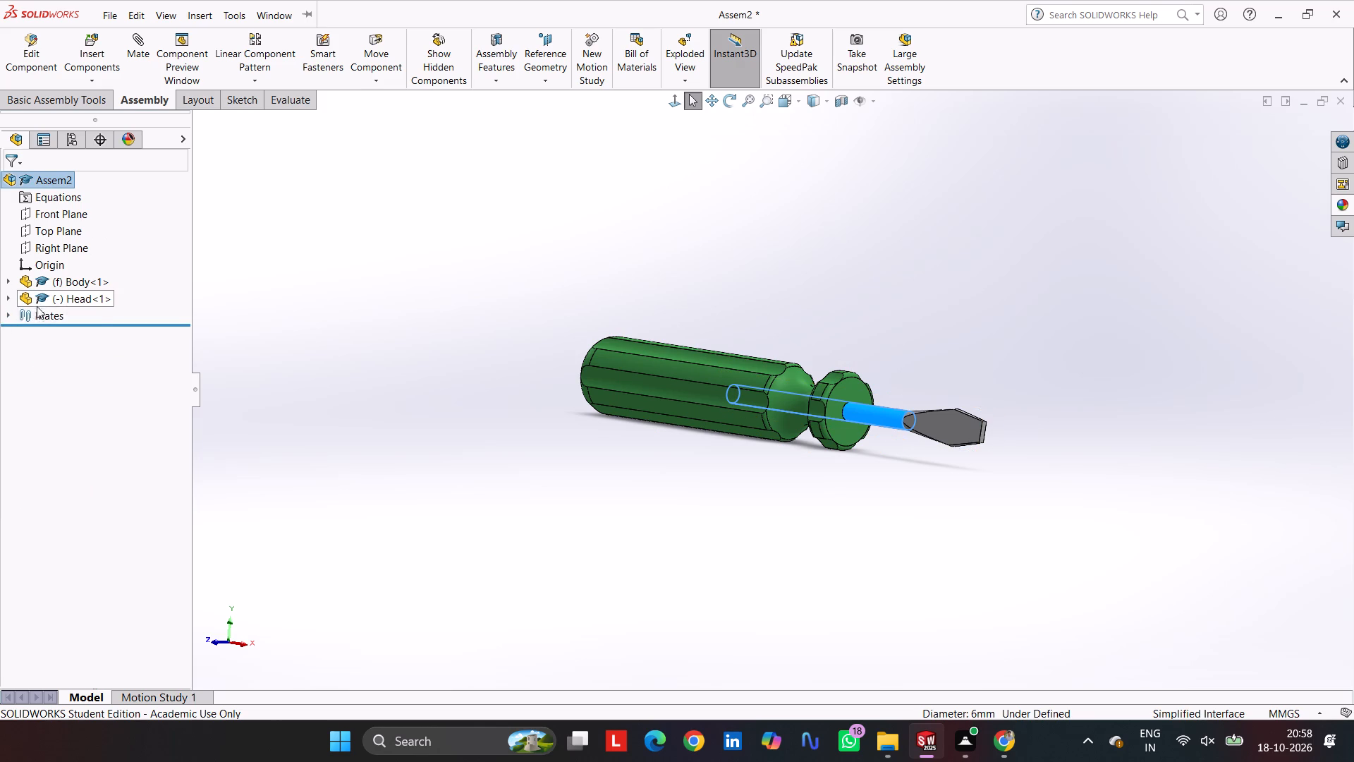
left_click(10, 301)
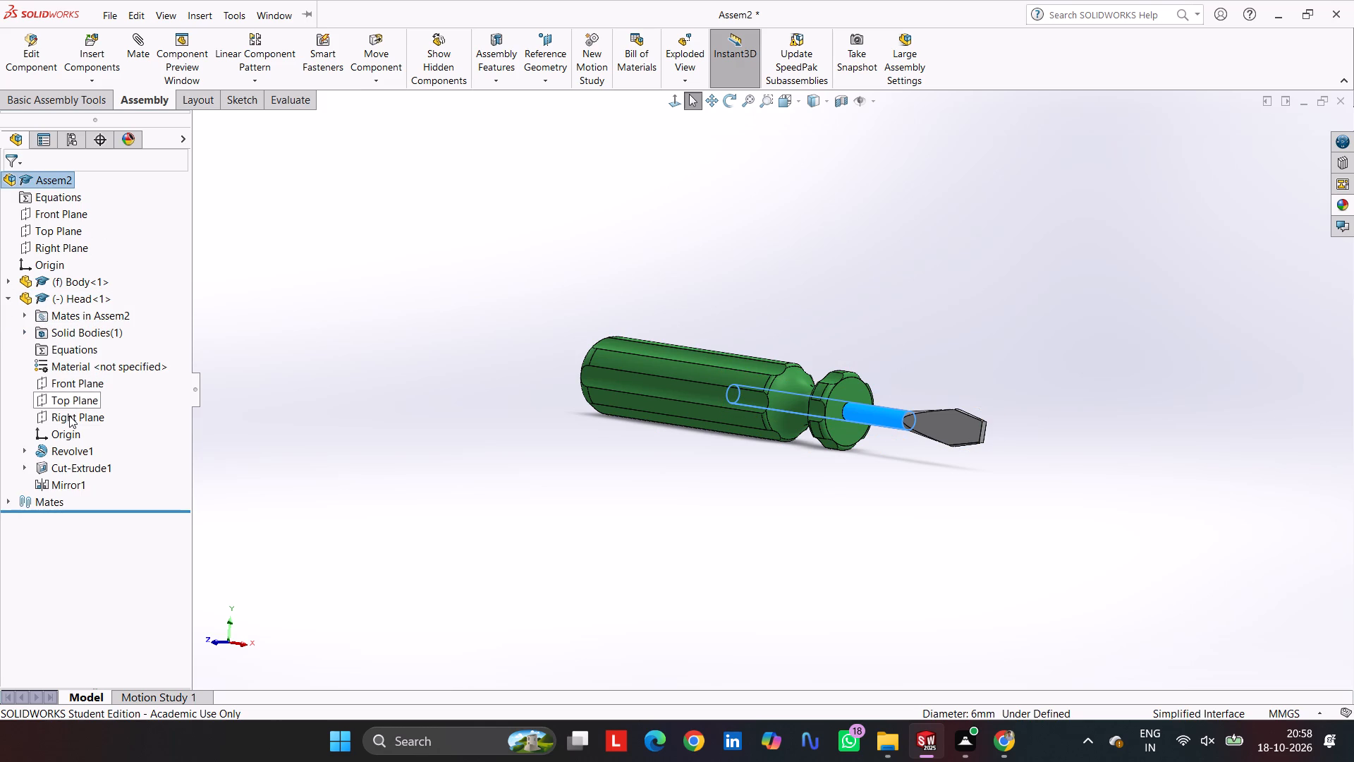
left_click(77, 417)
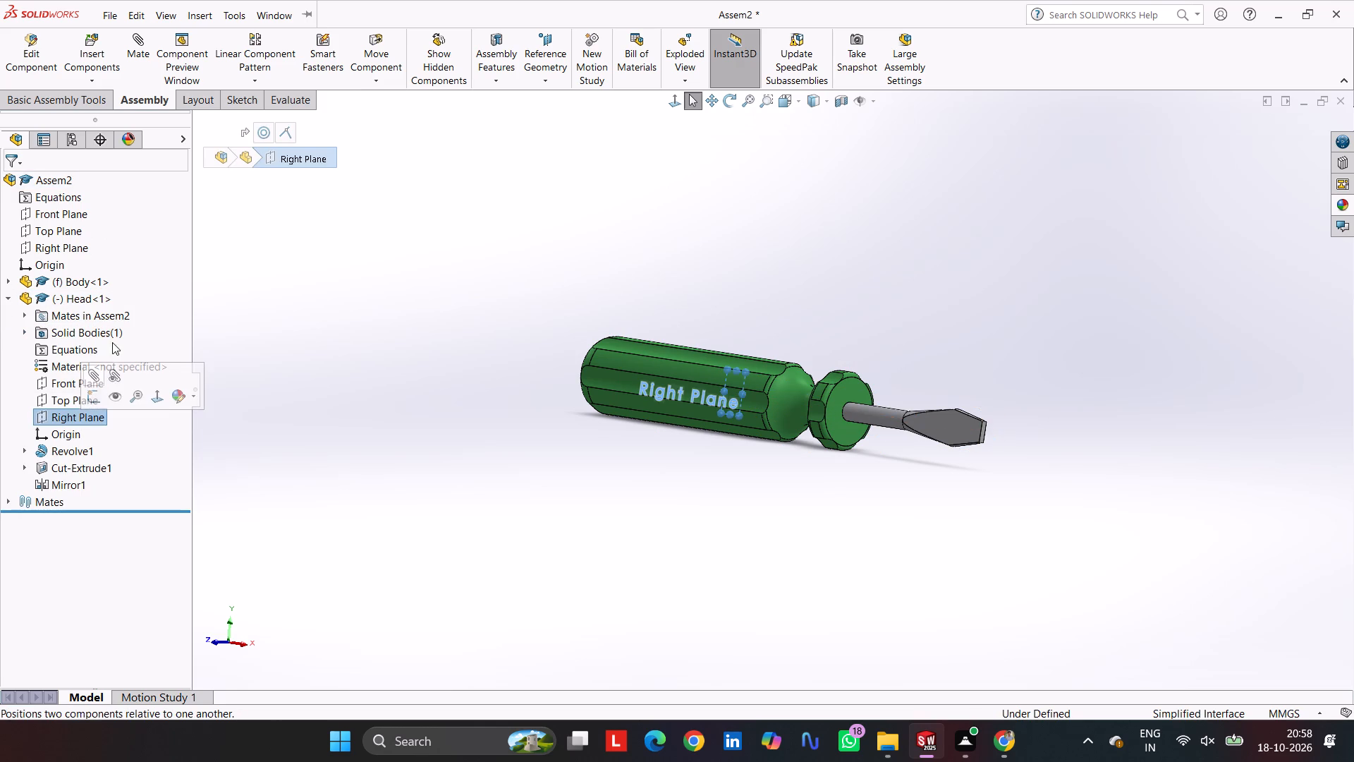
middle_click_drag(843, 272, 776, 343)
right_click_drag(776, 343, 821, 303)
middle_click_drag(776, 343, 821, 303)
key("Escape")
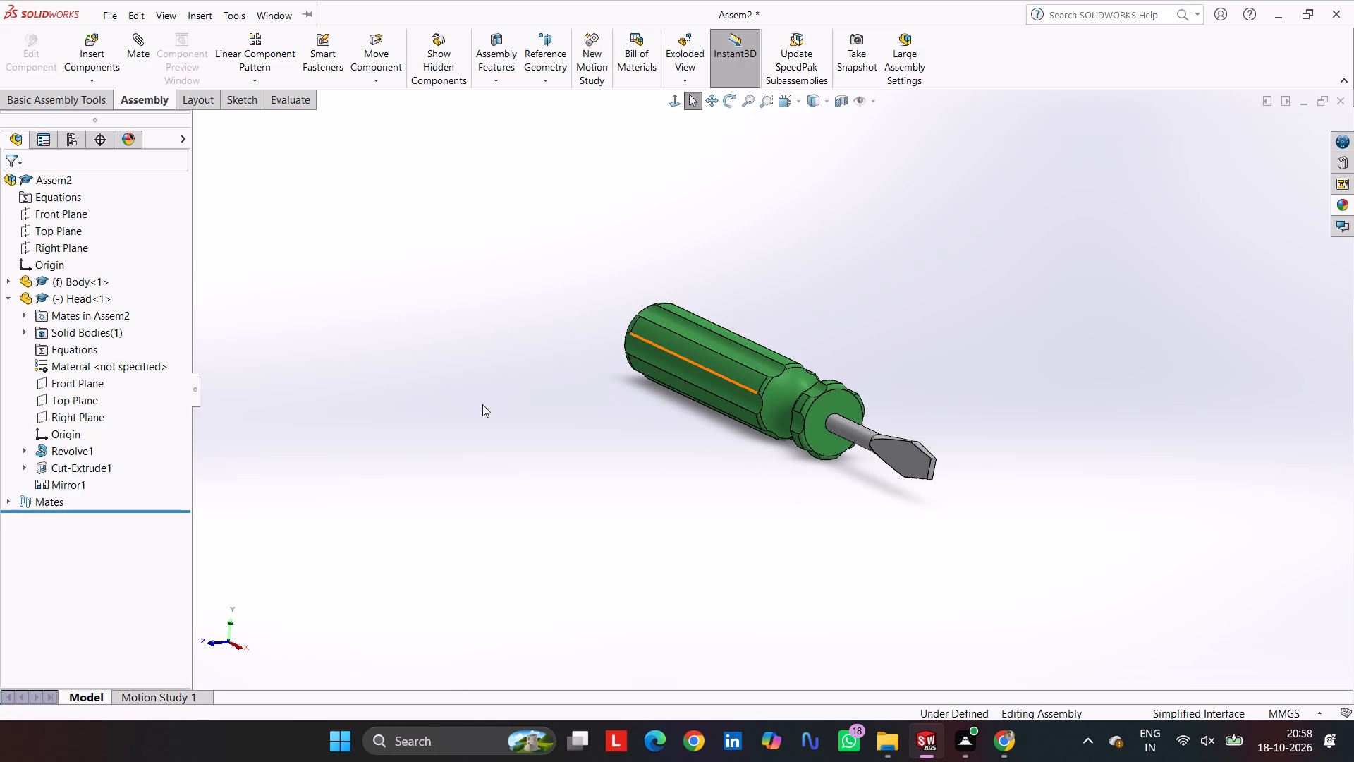
Add a parallel mate between the Head's Top Plane and the assembly's Top Plane, and finish in the isometric view.
middle_click_drag(484, 406, 504, 389)
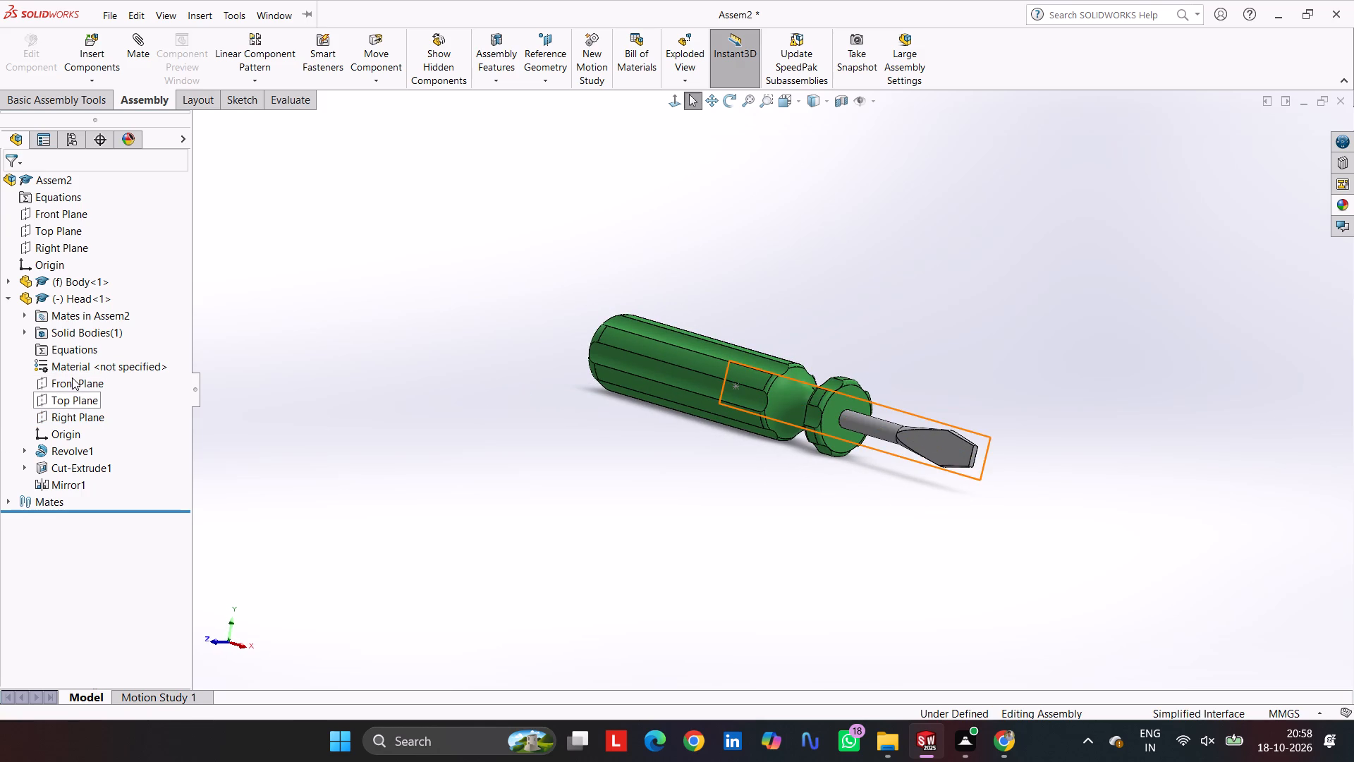
left_click(63, 398)
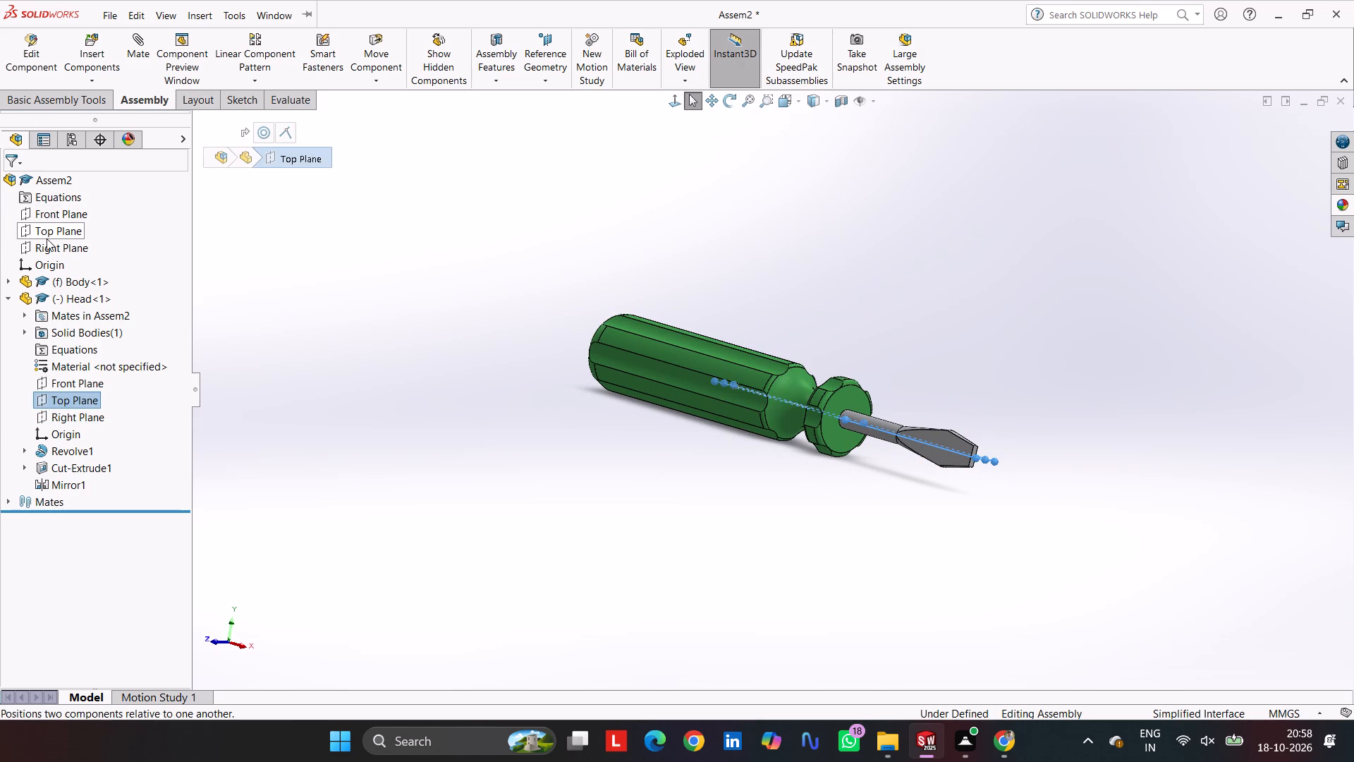
left_click(47, 235, "ctrl")
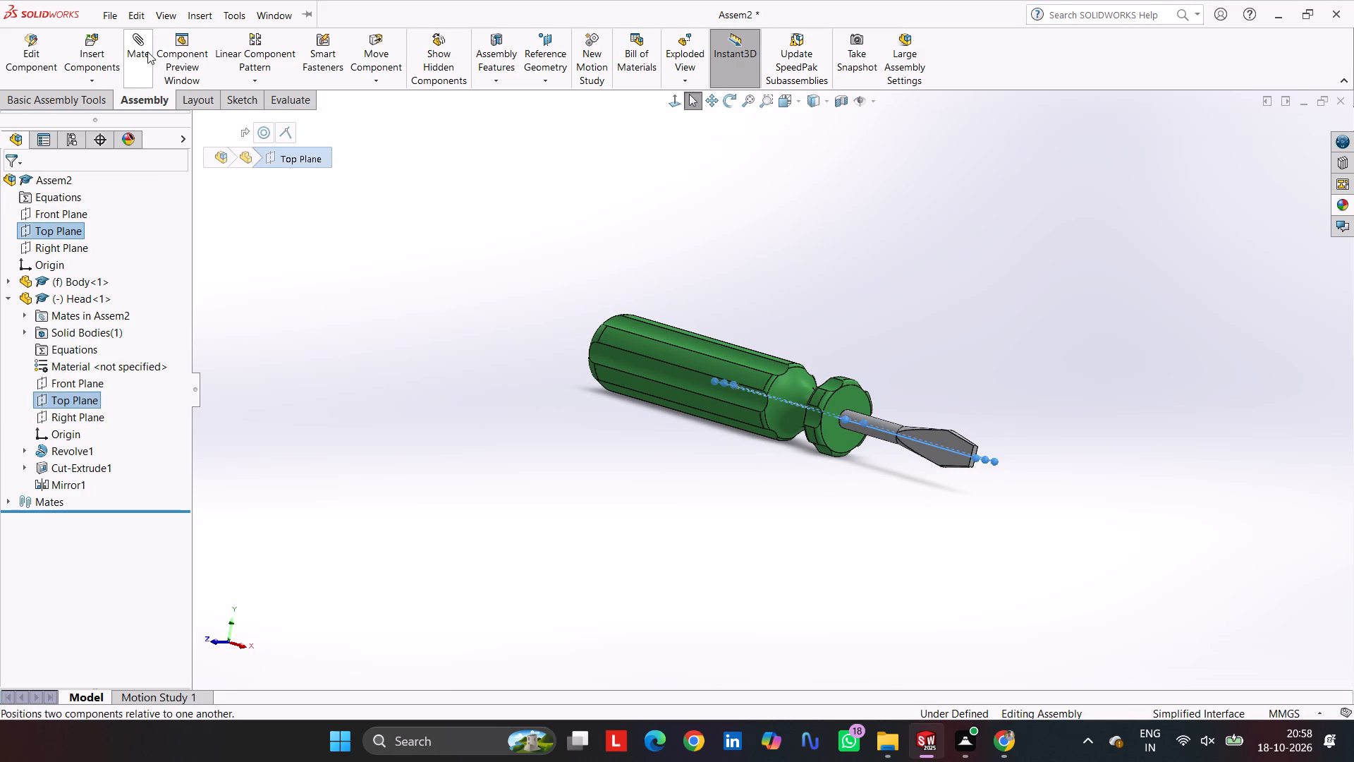
left_click(135, 48)
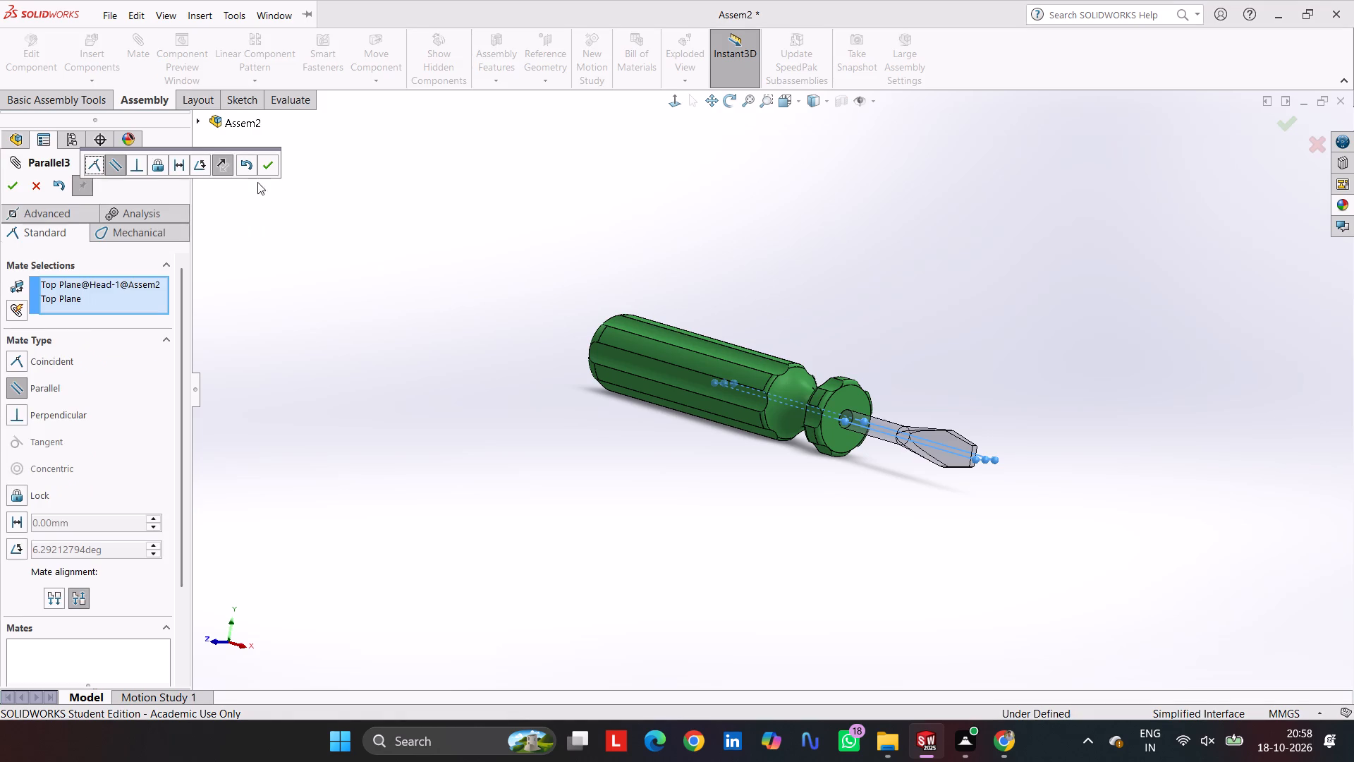
left_click(269, 167)
left_click(400, 201)
middle_click_drag(537, 253, 585, 206)
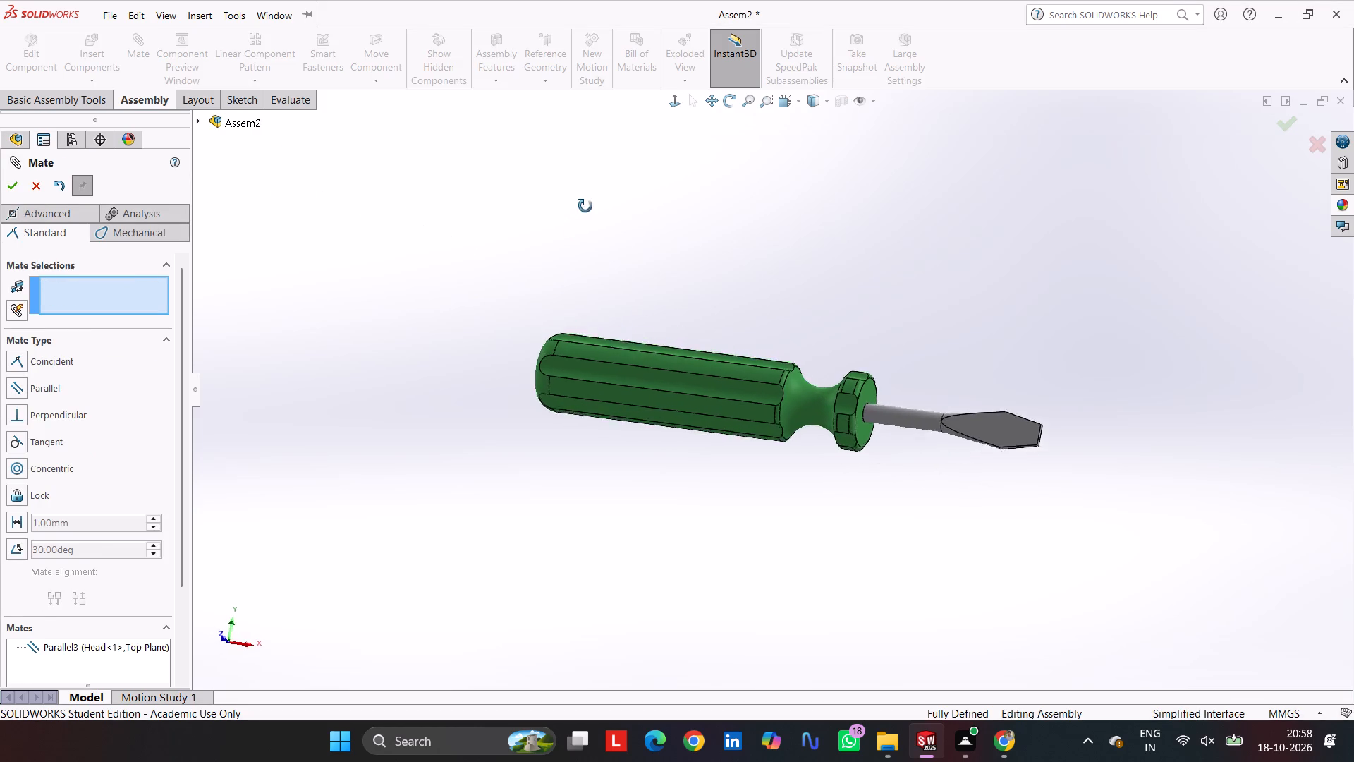
middle_click_drag(585, 206, 540, 271)
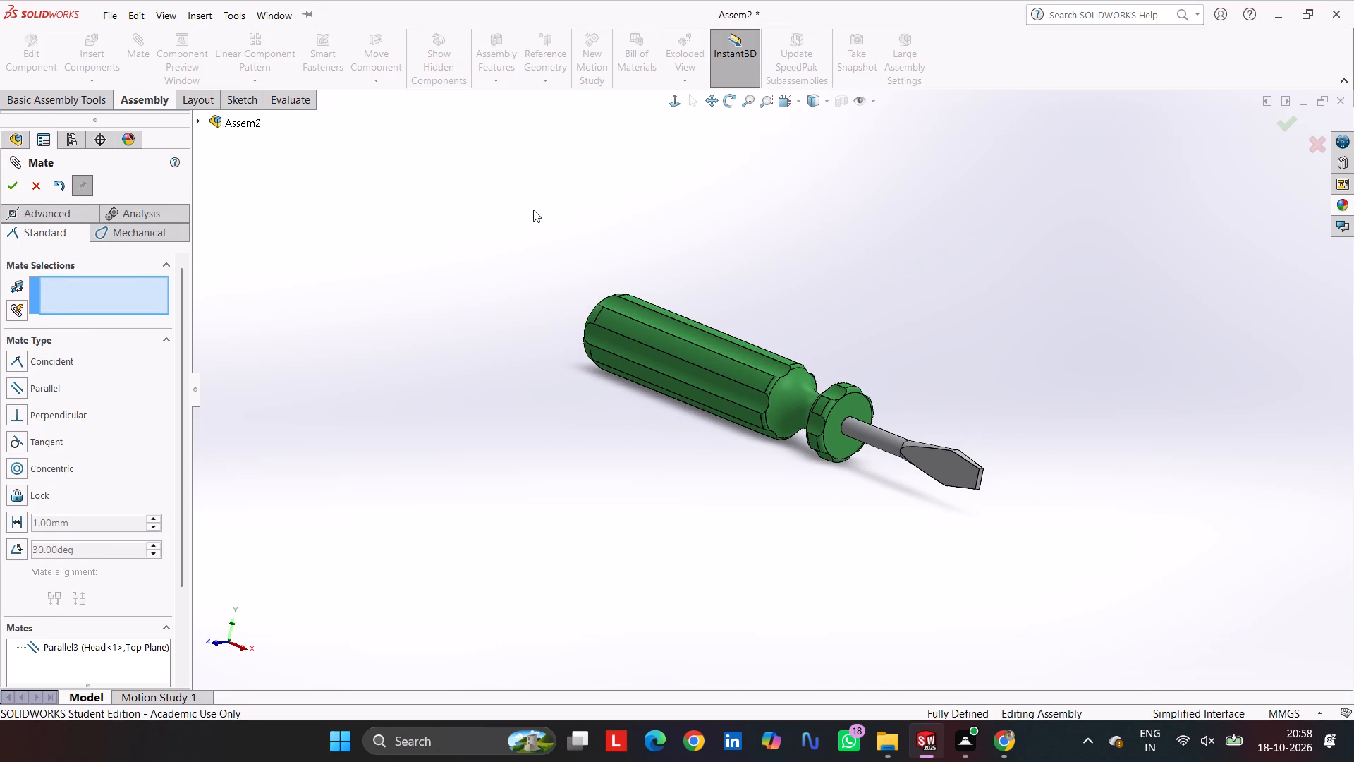
key("ctrl+7")
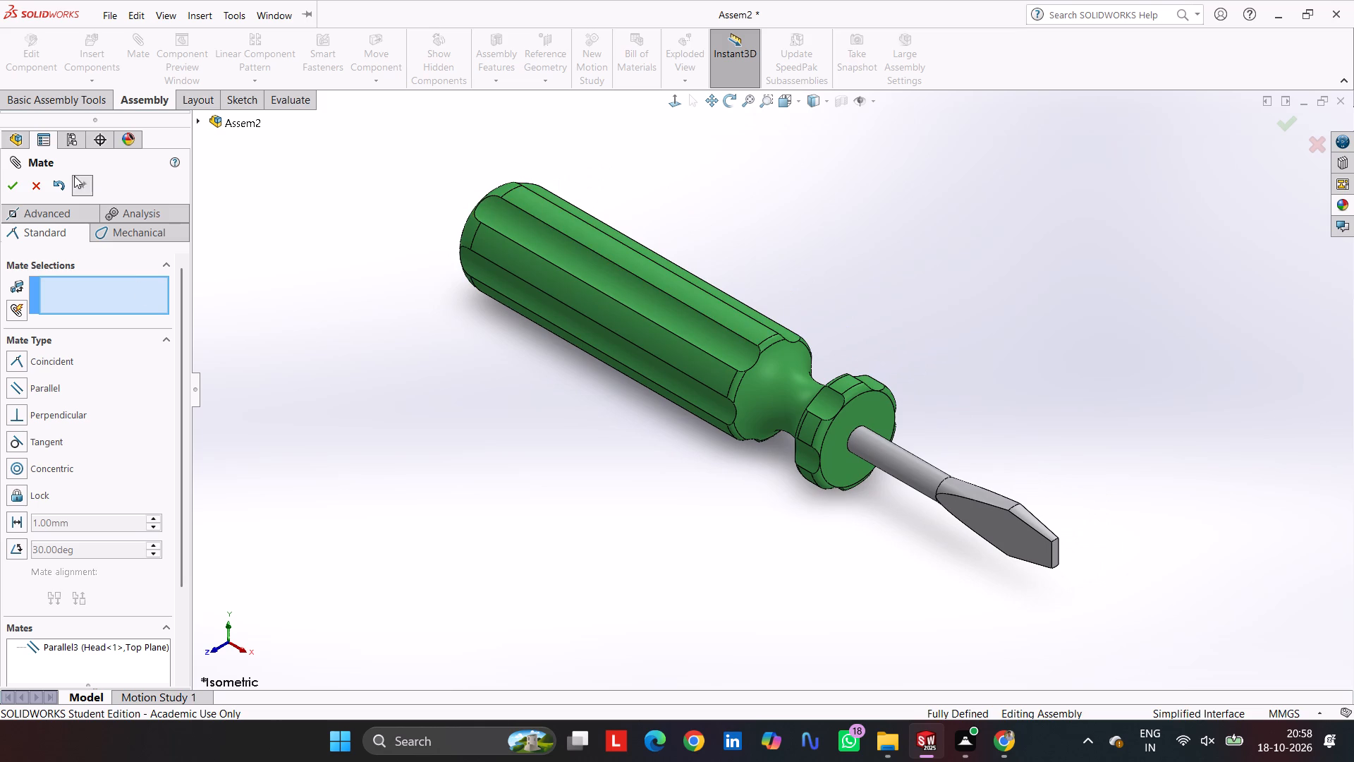
left_click(6, 185)
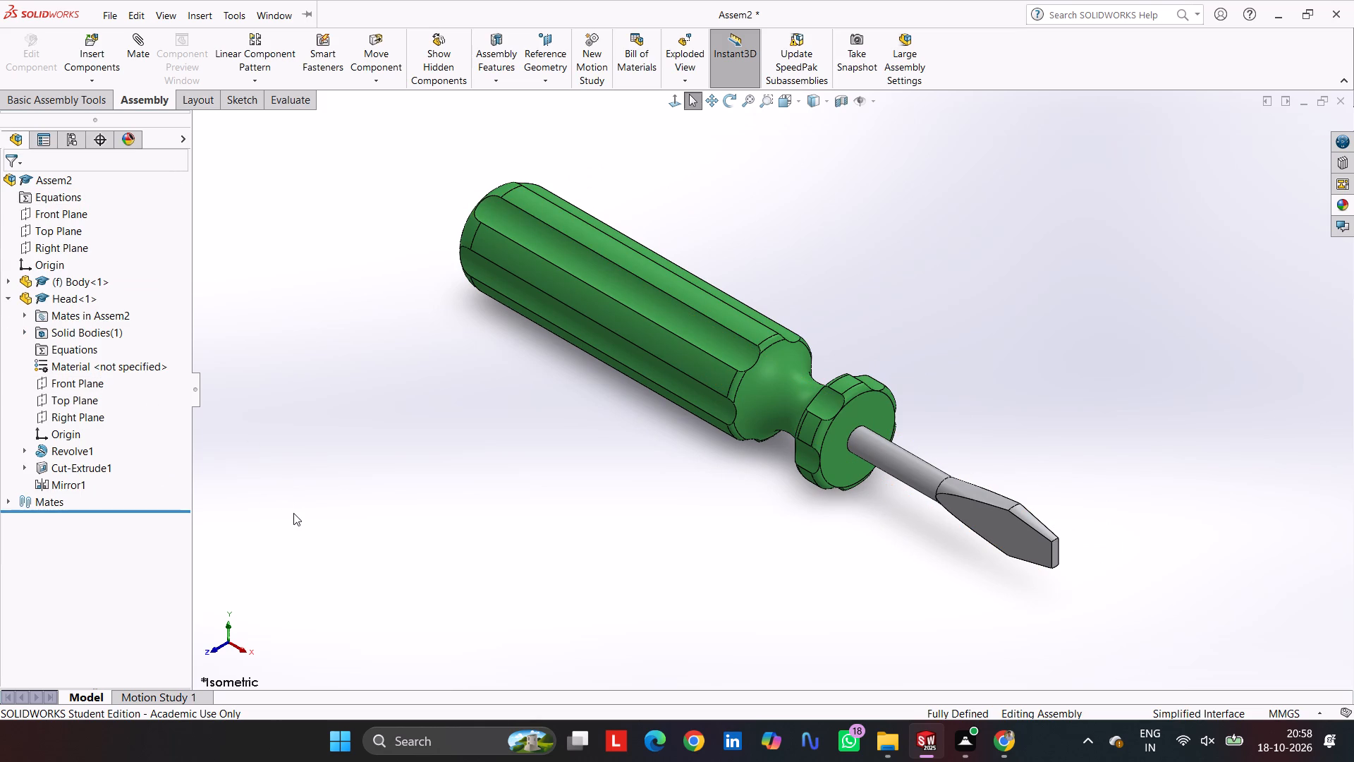
Save the assembly and its modified parts, naming the assembly file 2-Sided Screwdriver Assembly in the project's 2-Sided Screwdriver Assembly folder.
key("ctrl+7")
key("ctrl+s")
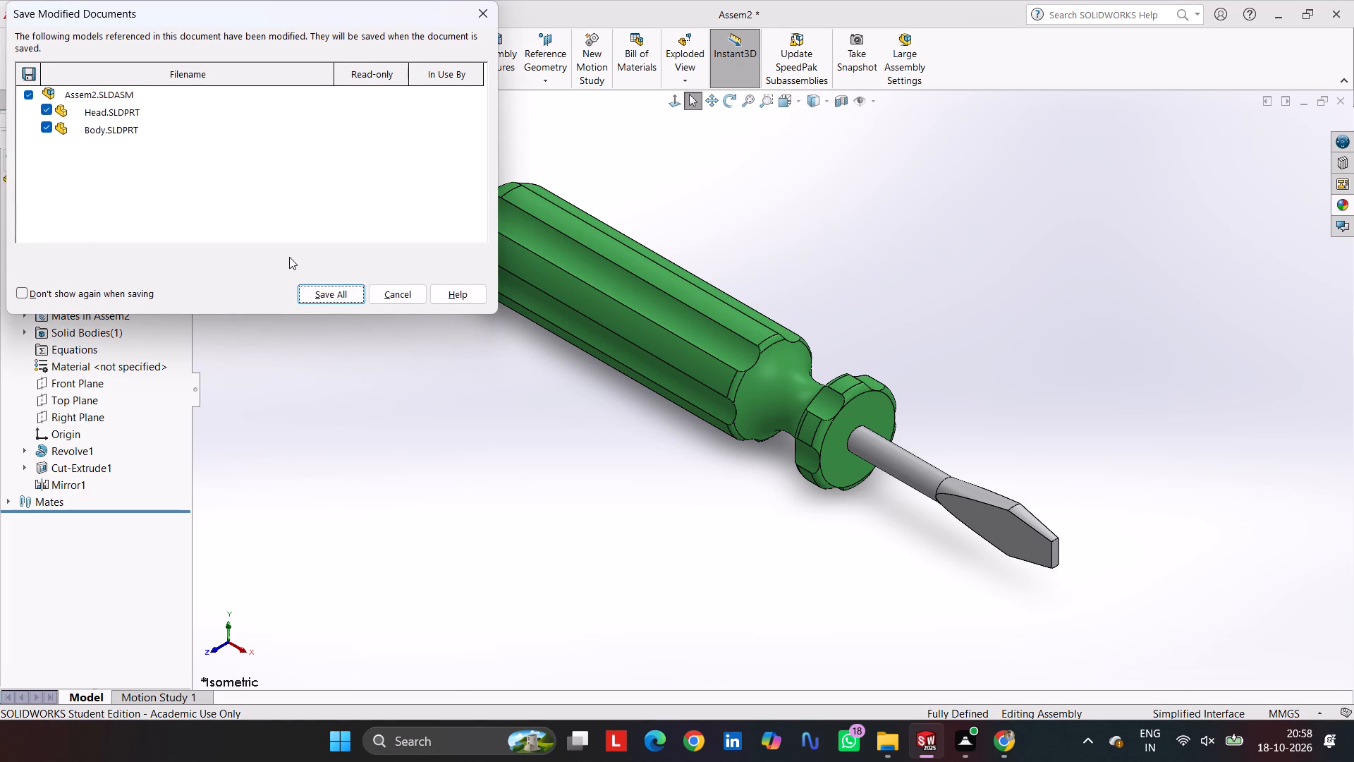
left_click(317, 288)
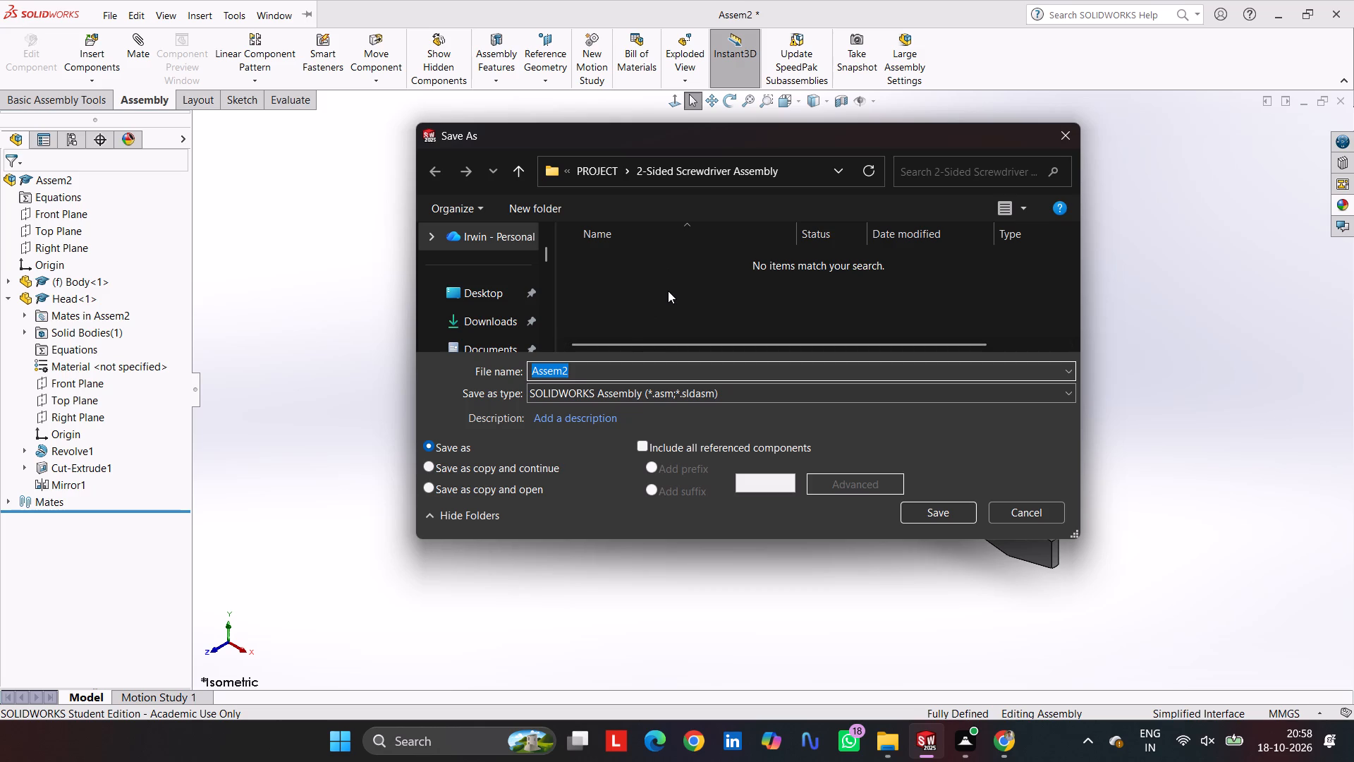
key("super+v")
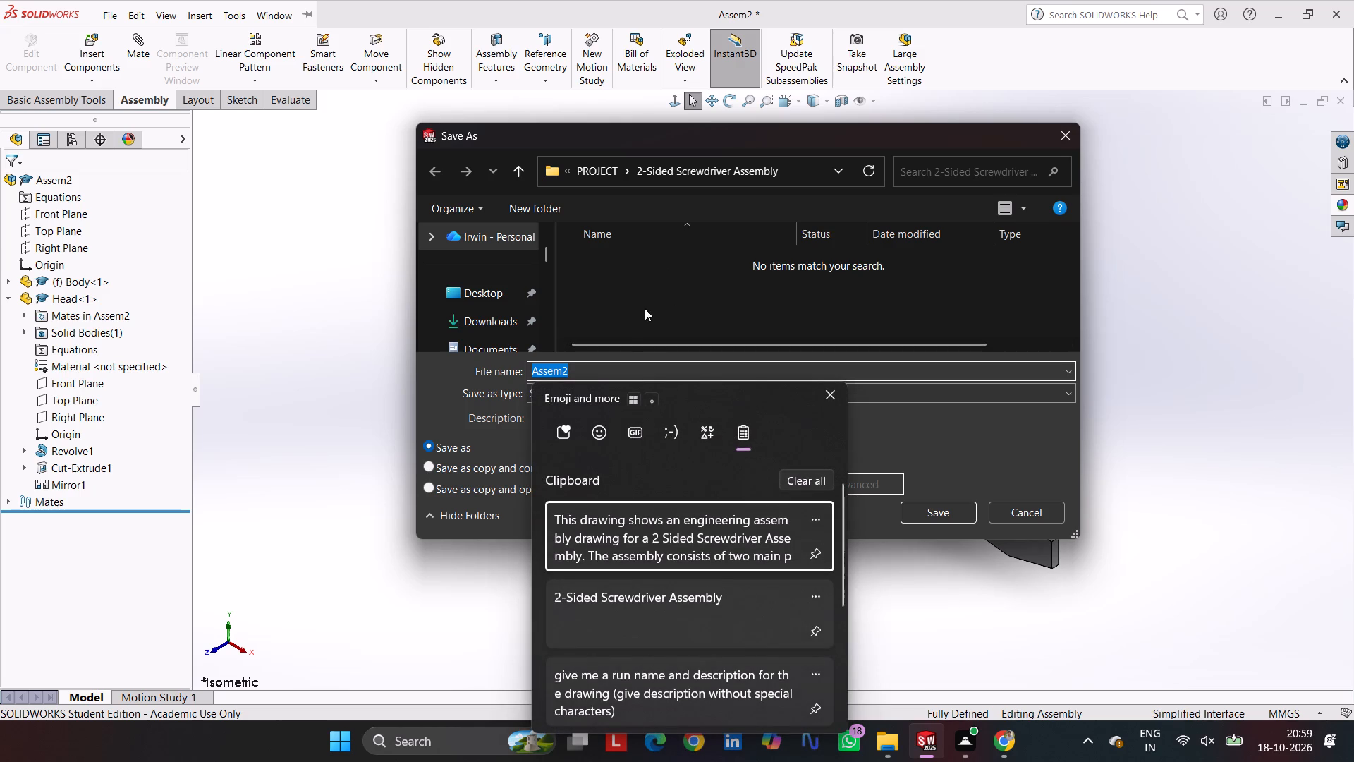
left_click(626, 607)
key("ctrl+v")
left_click(940, 516)
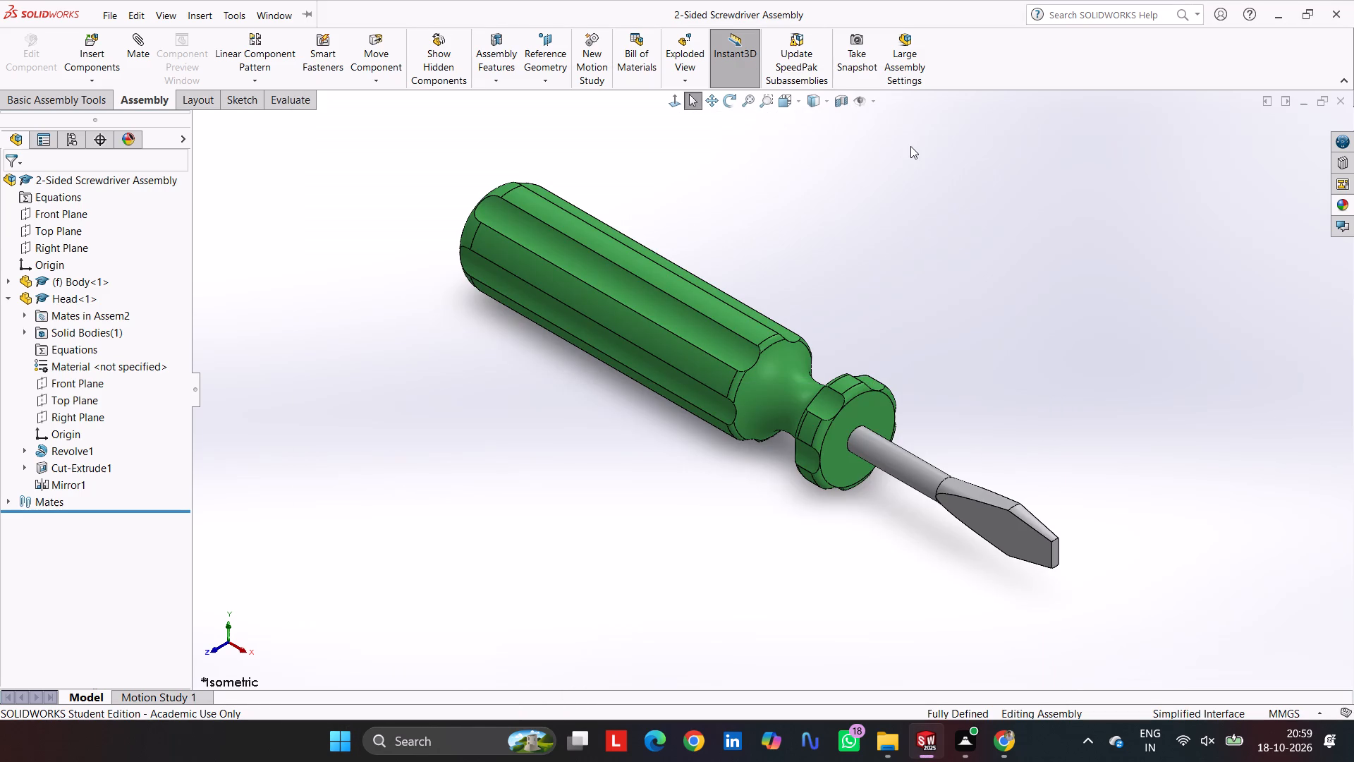
Set the assembly's print page setup to A4 paper for the Microsoft Print to PDF printer.
key("super+p")
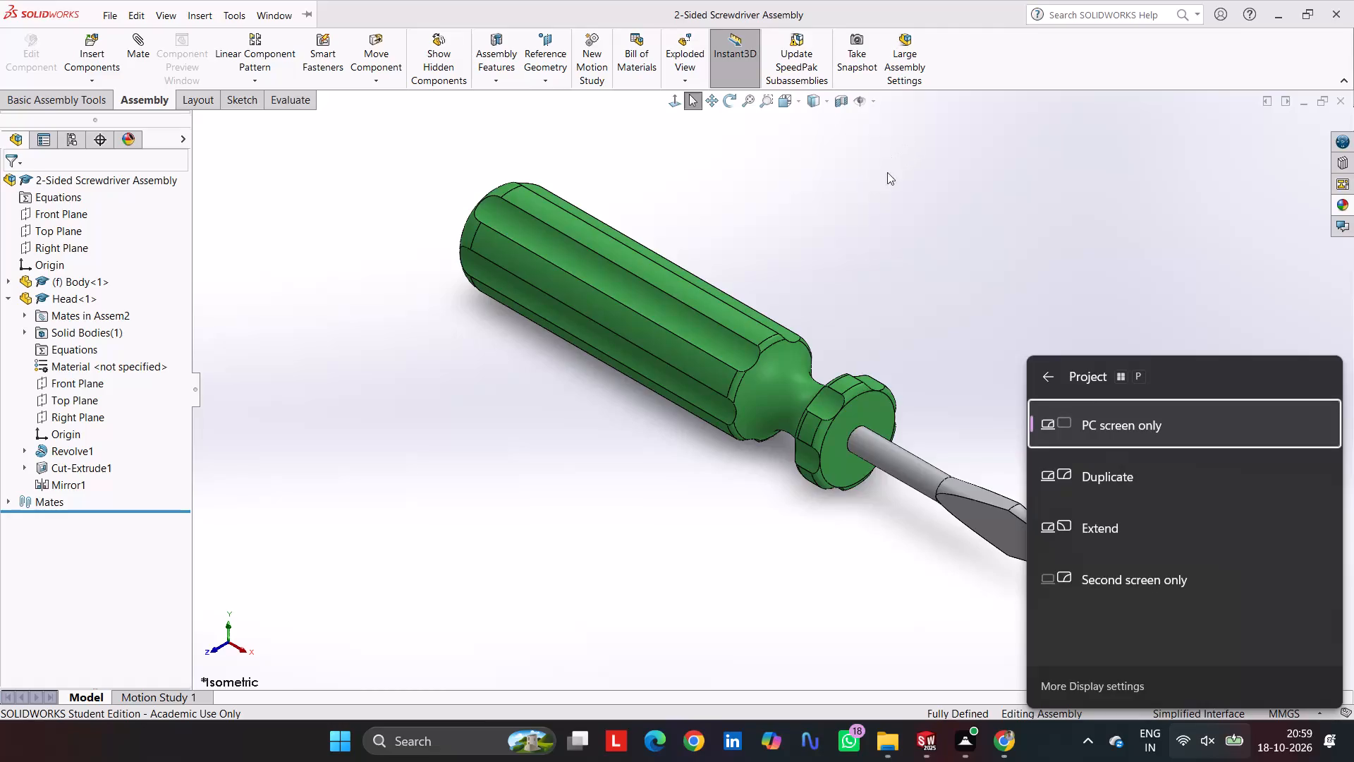
left_click(1075, 231)
key("ctrl+p")
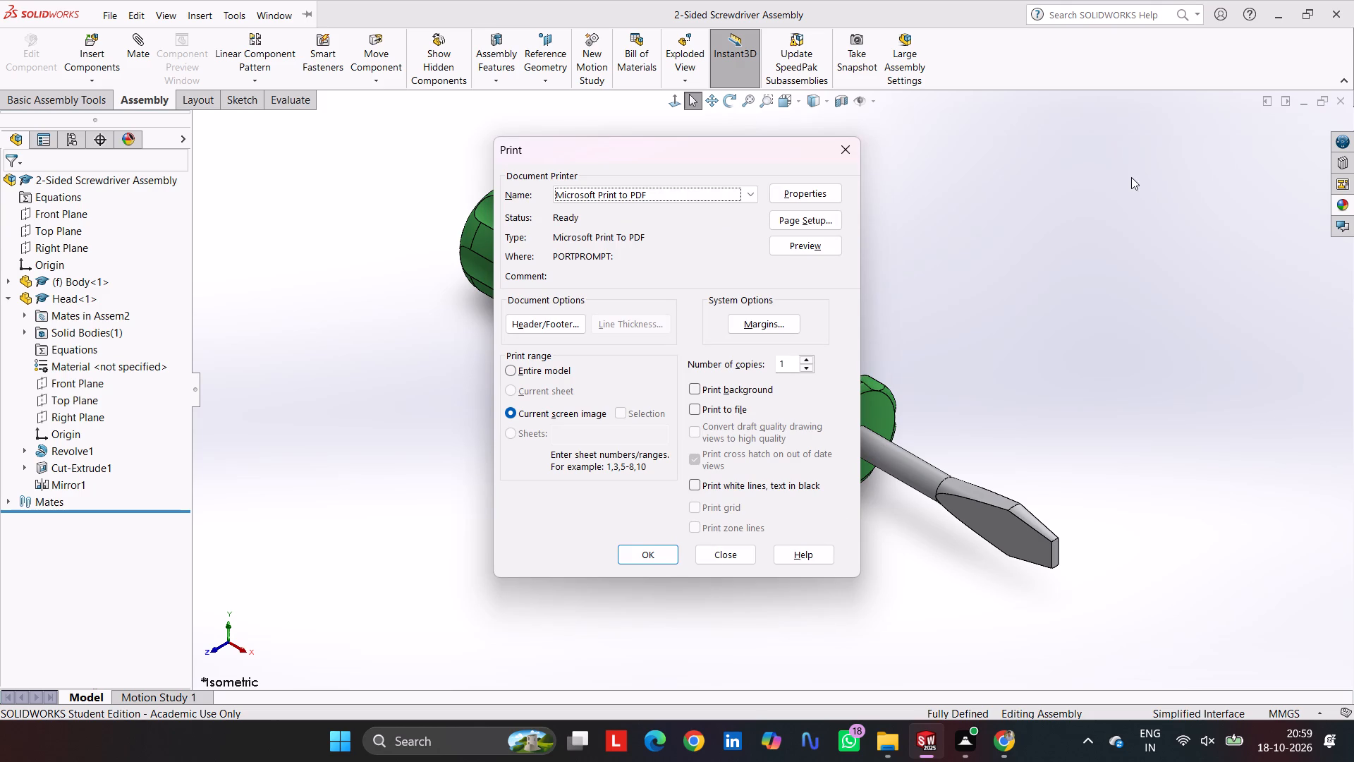
left_click(802, 217)
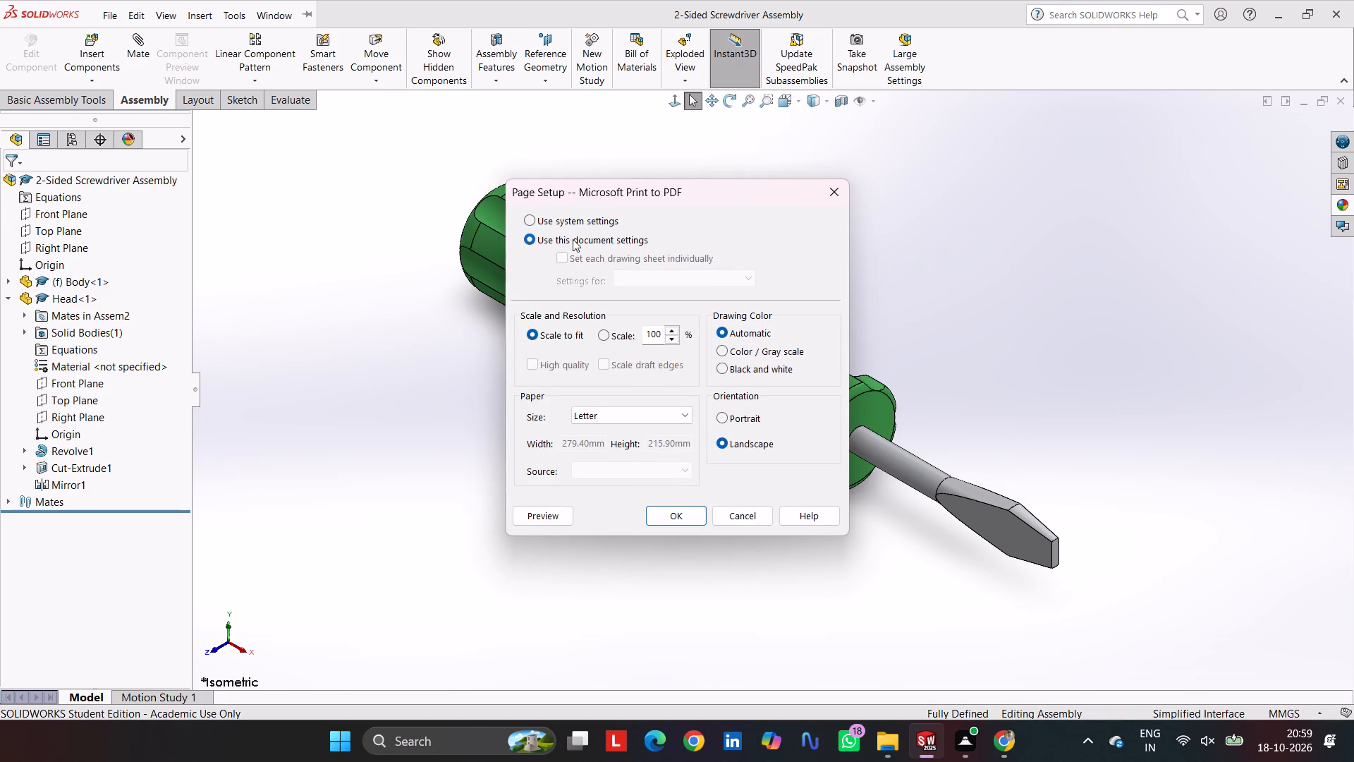
left_click(628, 408)
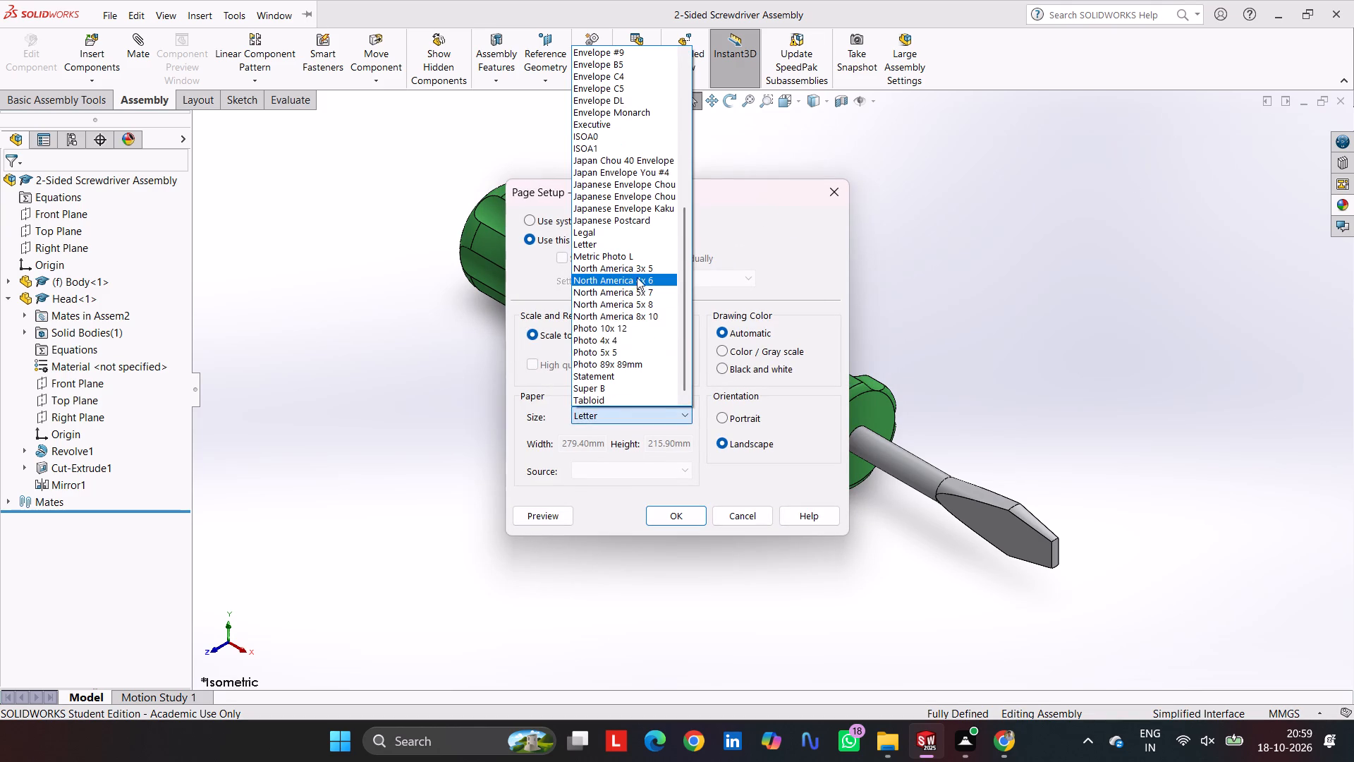
scroll(630, 254, "up", 16)
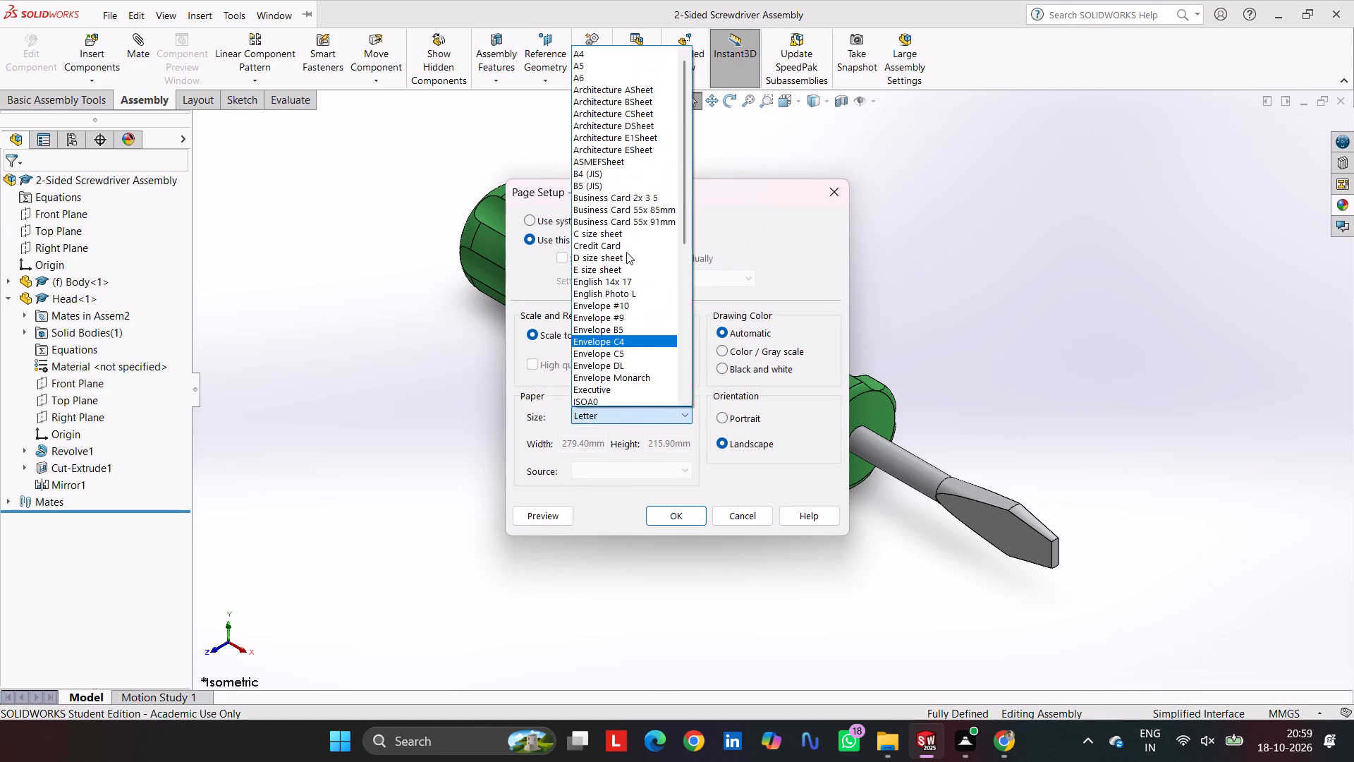
scroll(626, 252, "up", 5)
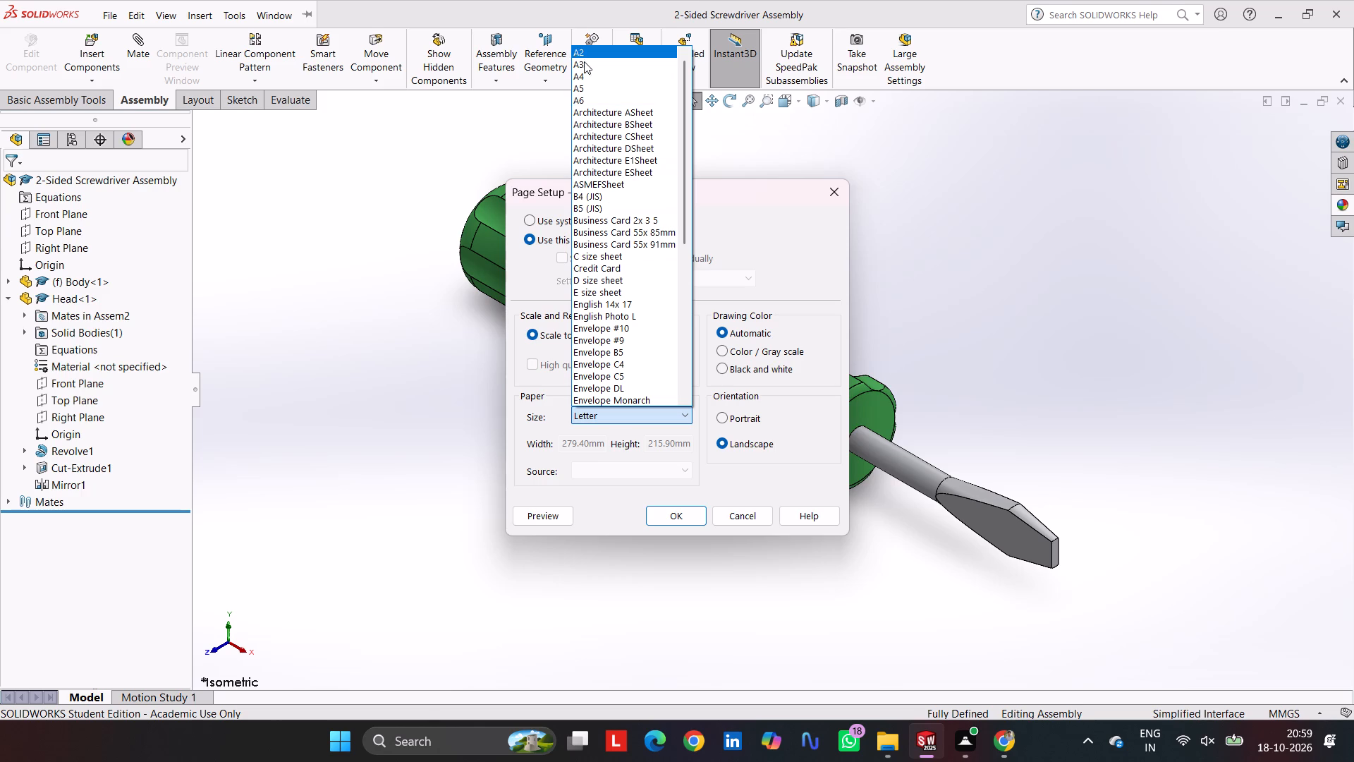
left_click(586, 78)
left_click(686, 521)
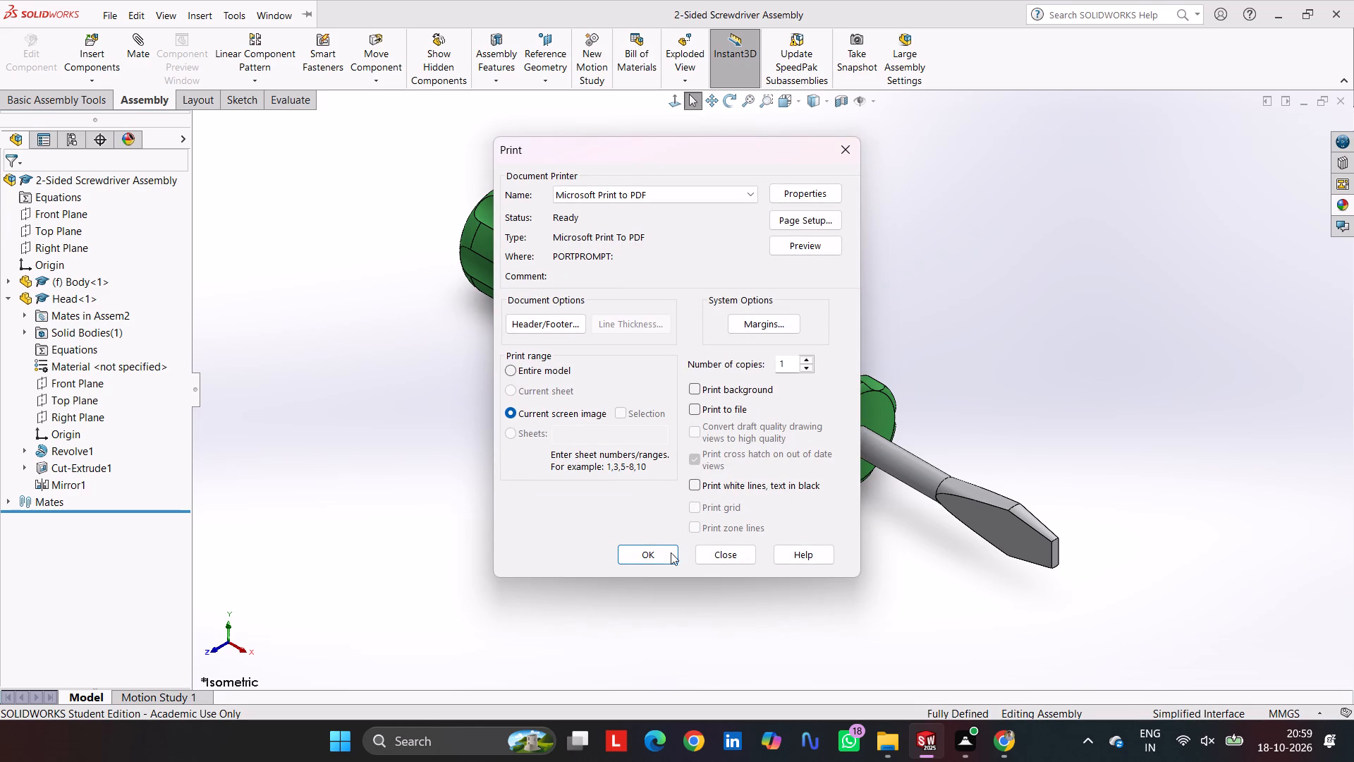
Print the current screen image of the assembly to a PDF named 2-Sided Screwdriver Assembly in the project folder.
left_click(663, 552)
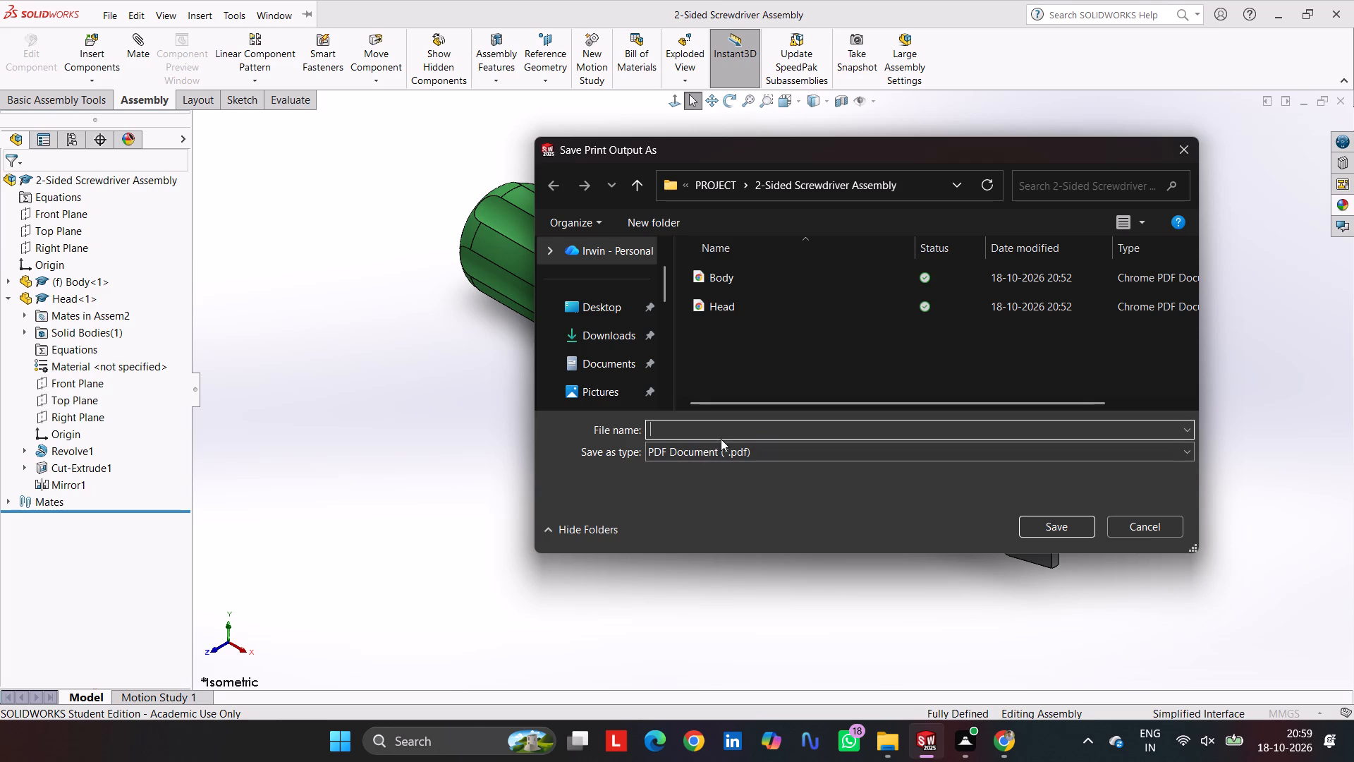
key("super+v")
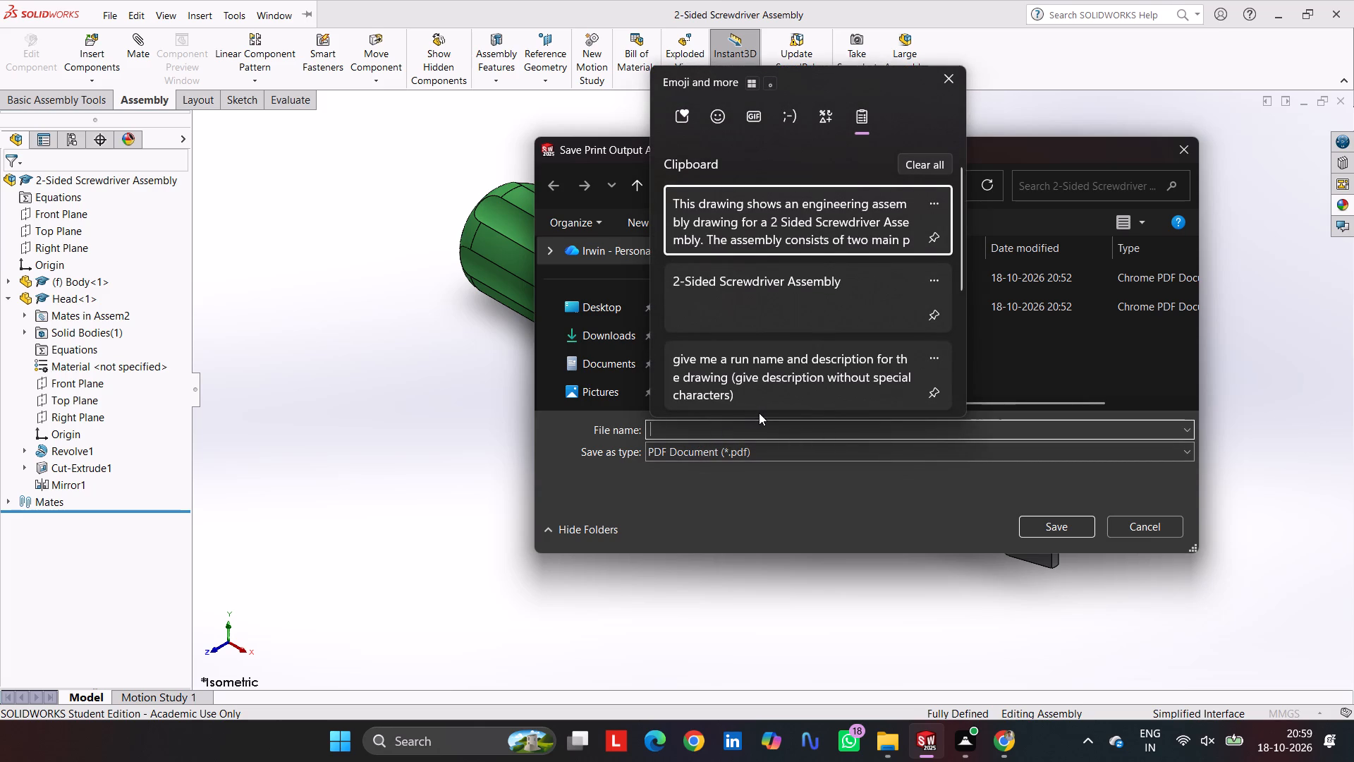
left_click(822, 301)
key("ctrl+v")
left_click(1041, 529)
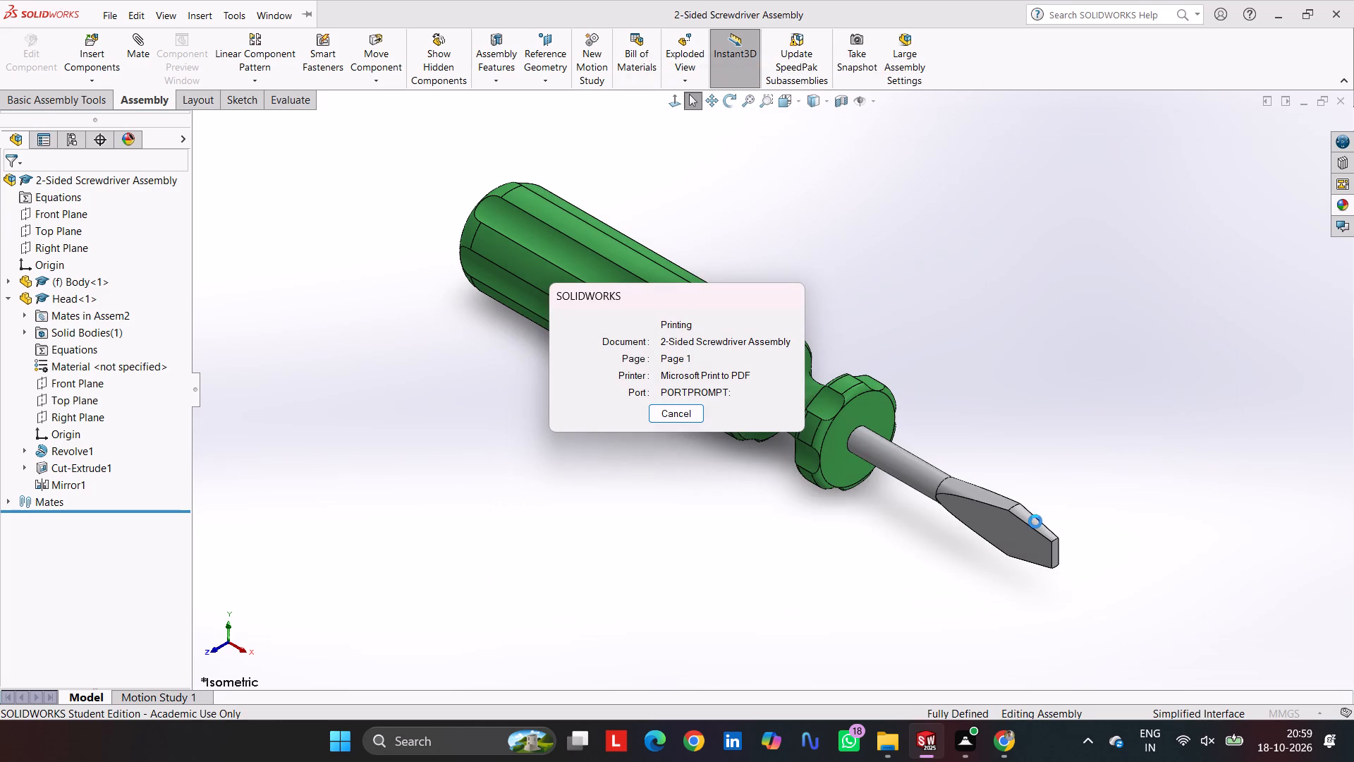